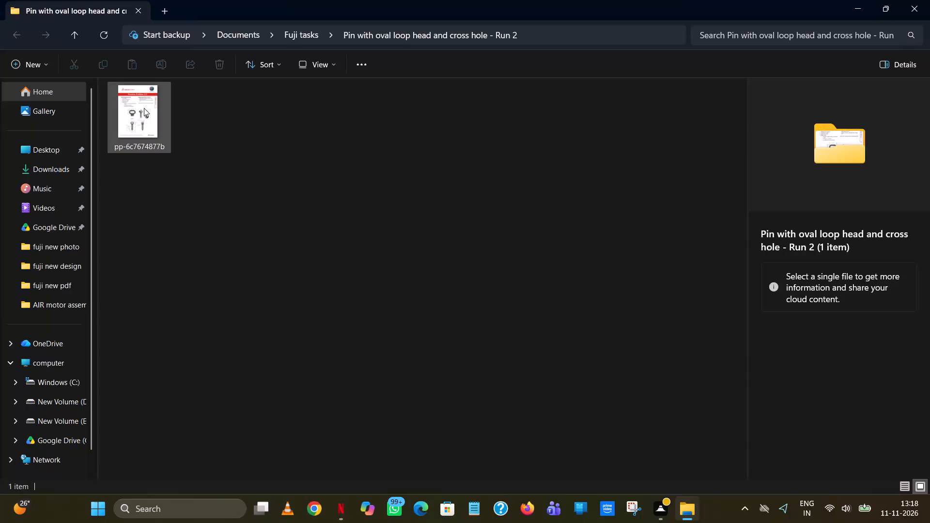
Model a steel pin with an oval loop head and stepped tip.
Cut the drawing image pp-6c7674877b from the "Pin with oval loop head and cross hole - Run 2" folder.
right_click(146, 110)
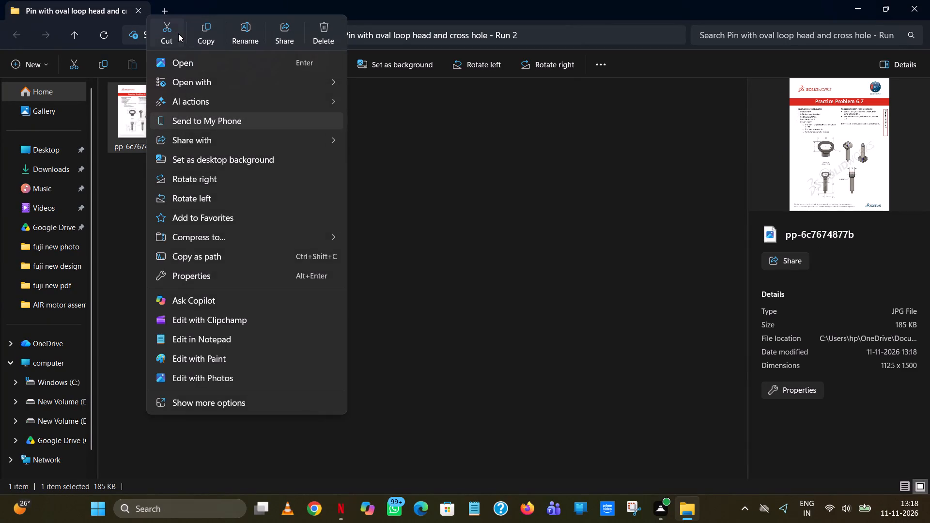
click(168, 30)
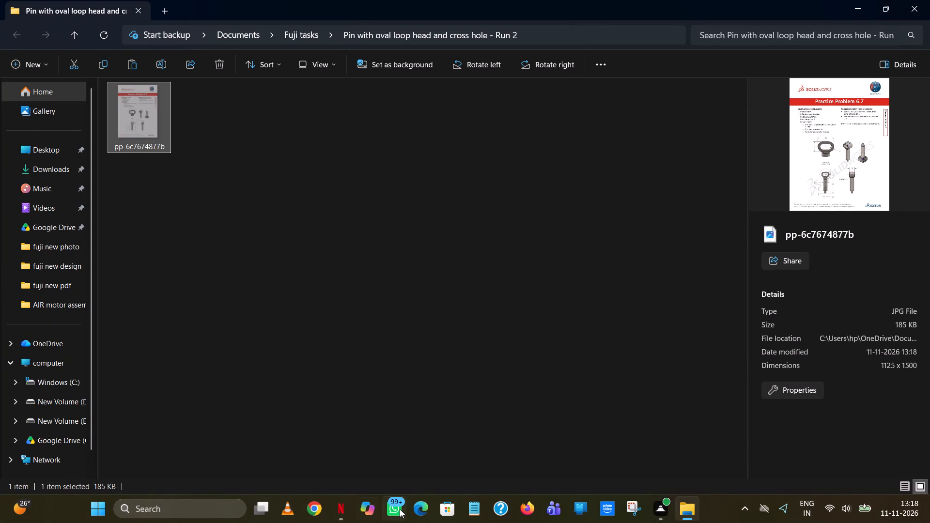
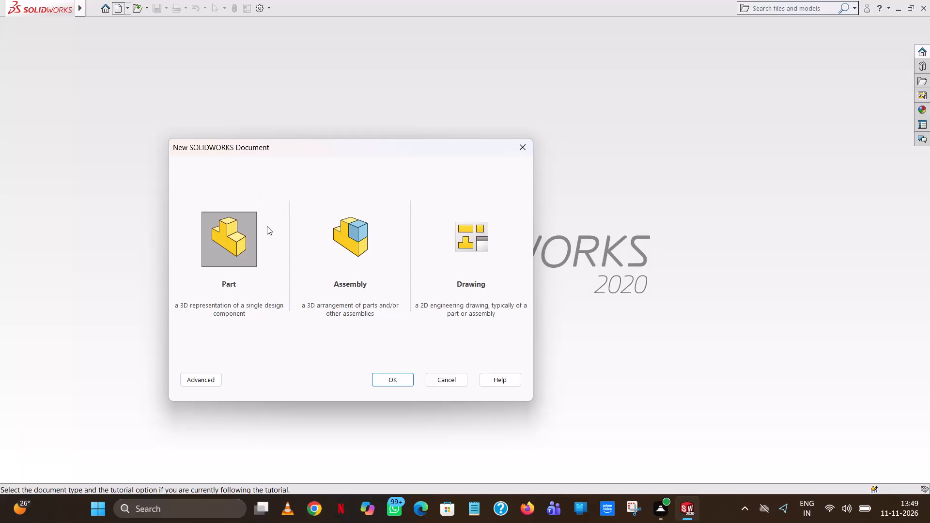
Create a new part and start a sketch on the Front Plane.
double_click(244, 233)
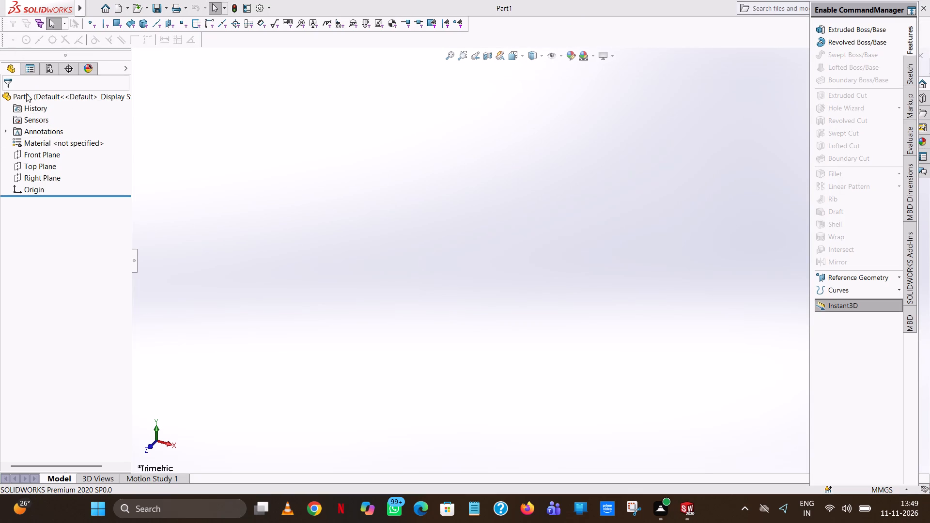
click(48, 157)
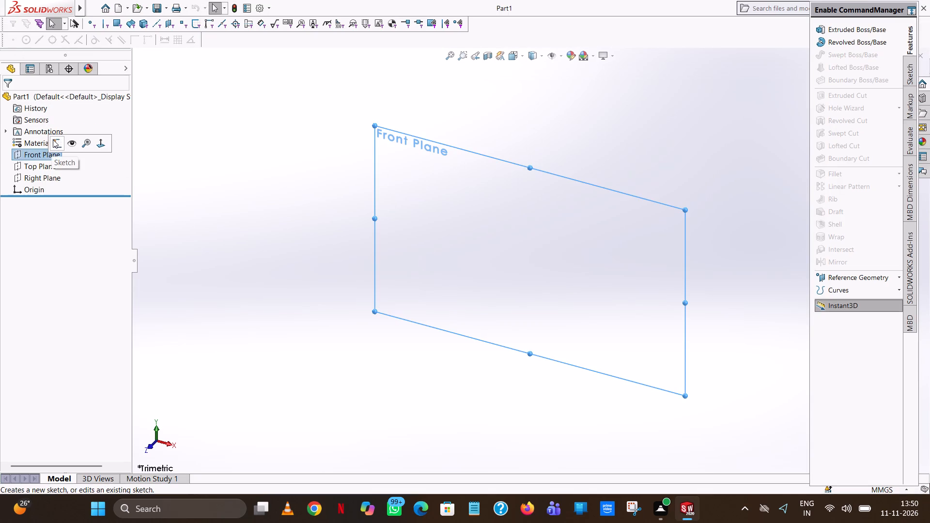
click(53, 139)
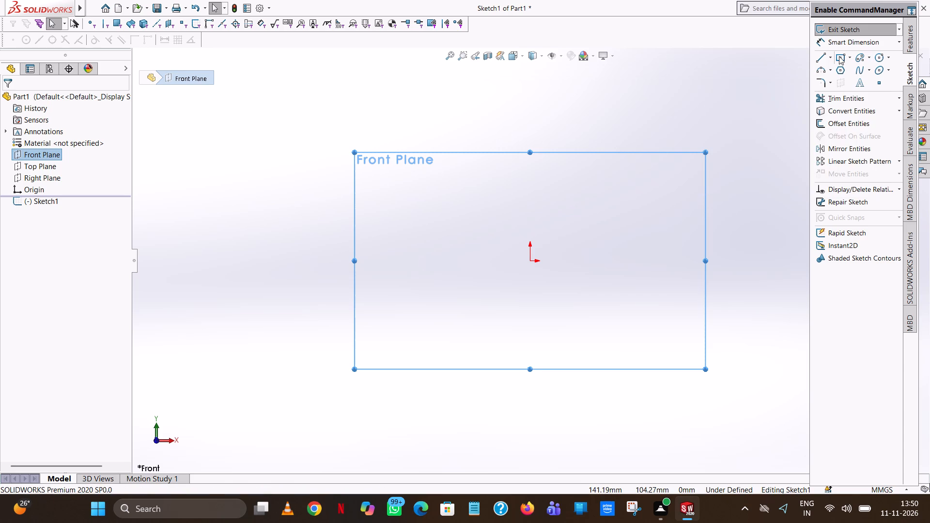
Sketch a horizontal line about 34 mm long from the origin in the positive X direction.
click(819, 58)
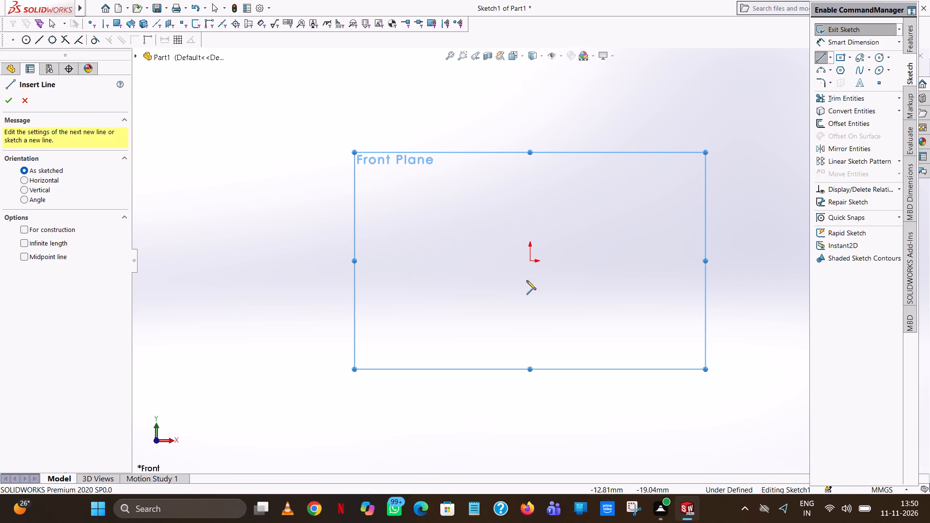
click(529, 261)
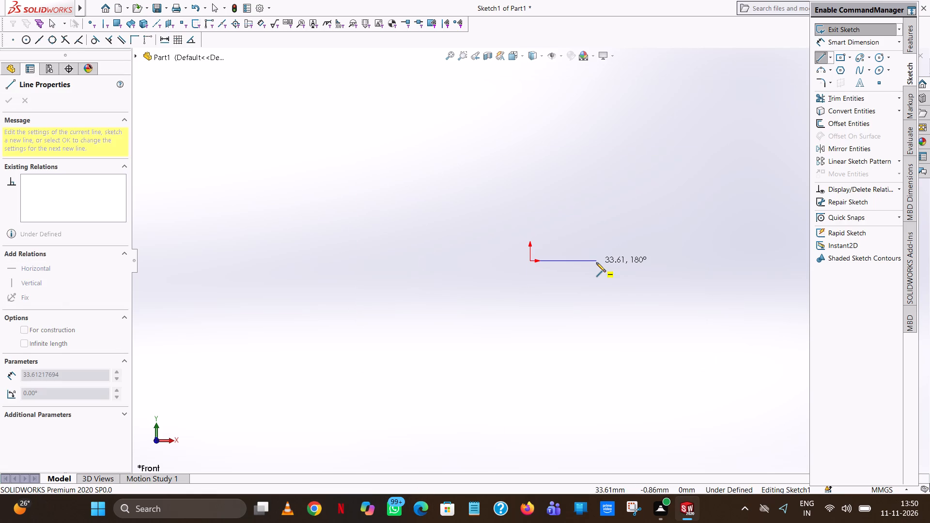
click(596, 262)
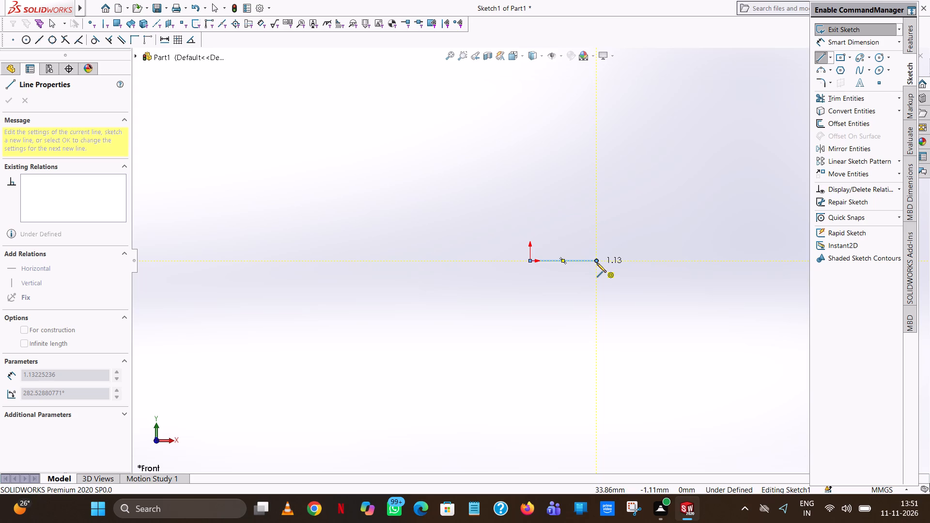
right_click(628, 269)
click(674, 278)
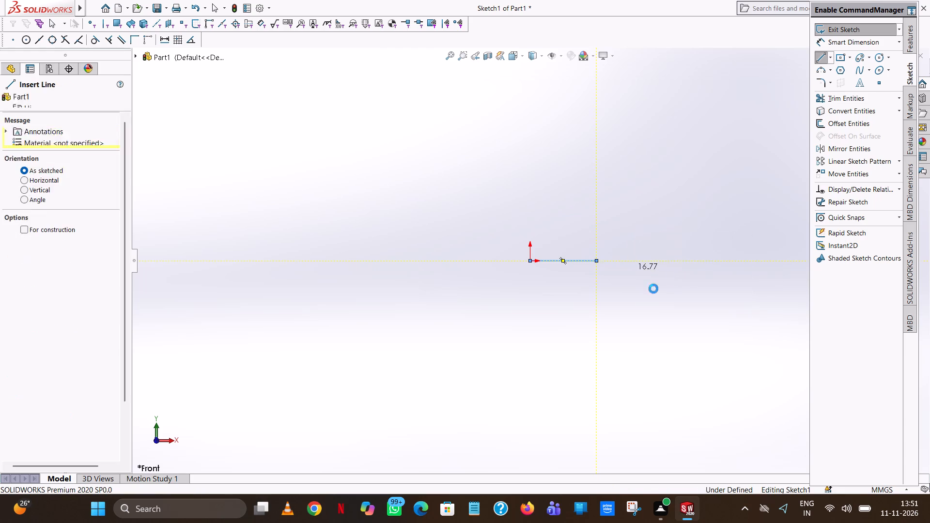
Set the horizontal line's length to 11-7, giving 4 mm.
click(585, 260)
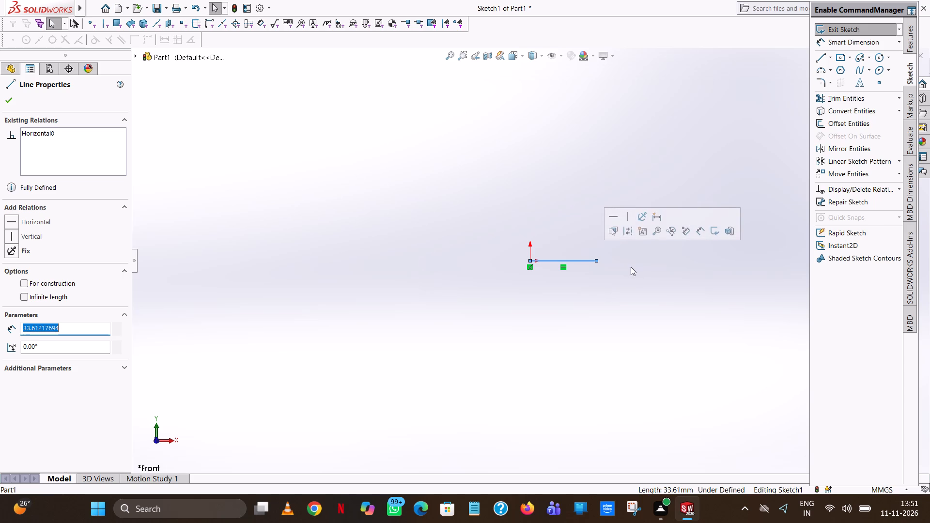
text(11)
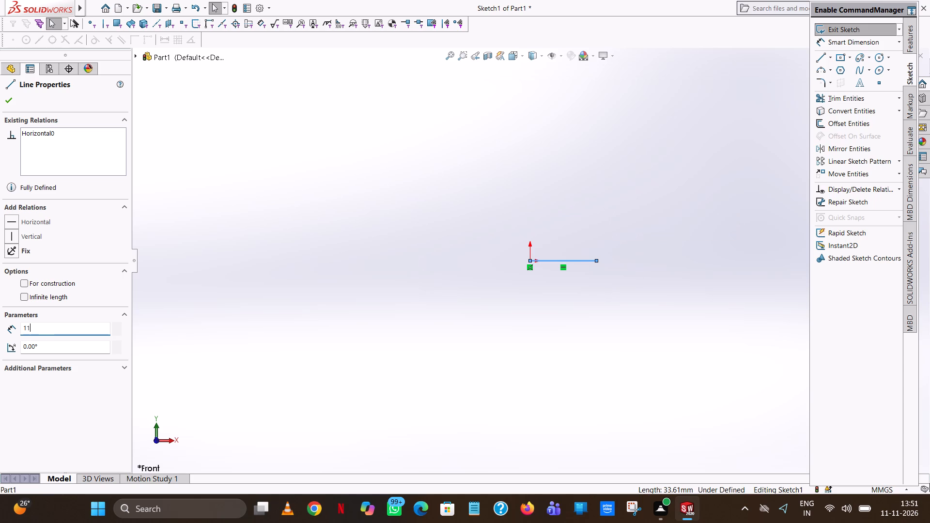
key(minus)
key(7)
key(Return)
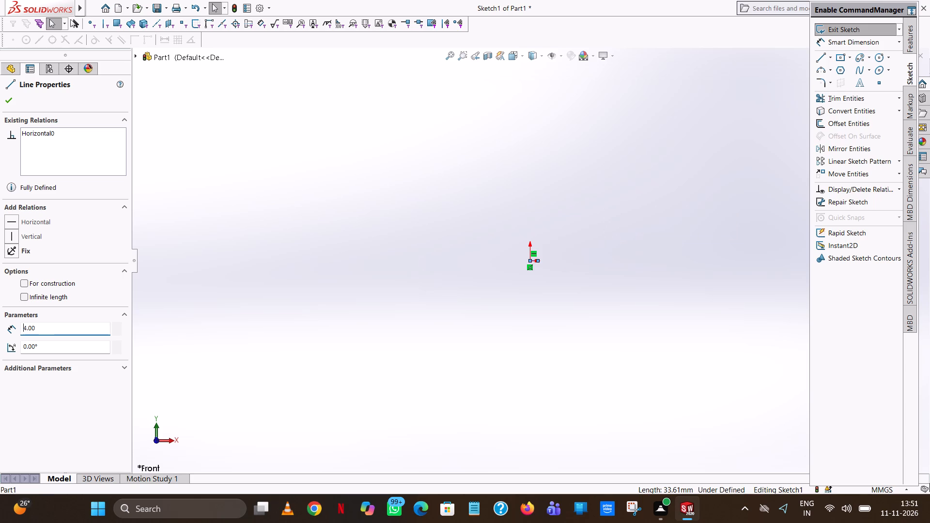
scroll(608, 280, down, 2)
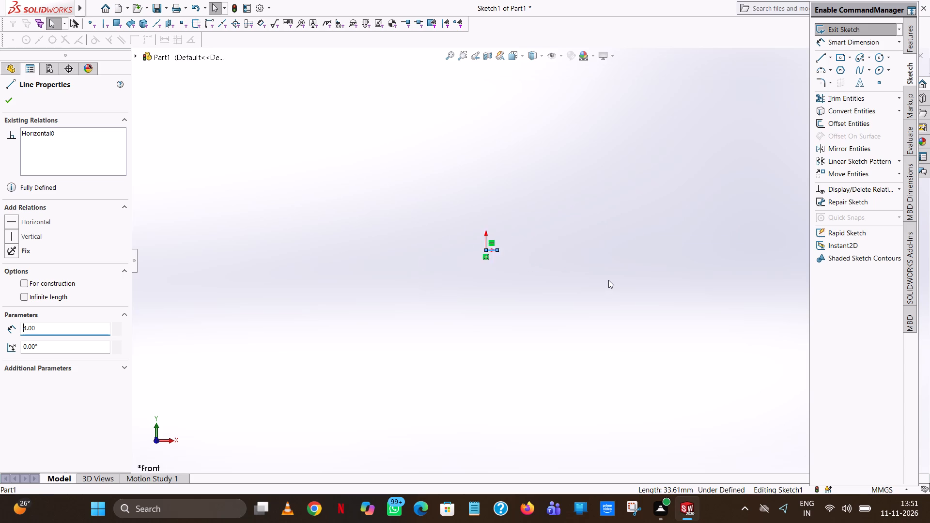
scroll(608, 280, down, 2)
scroll(441, 240, down, 9)
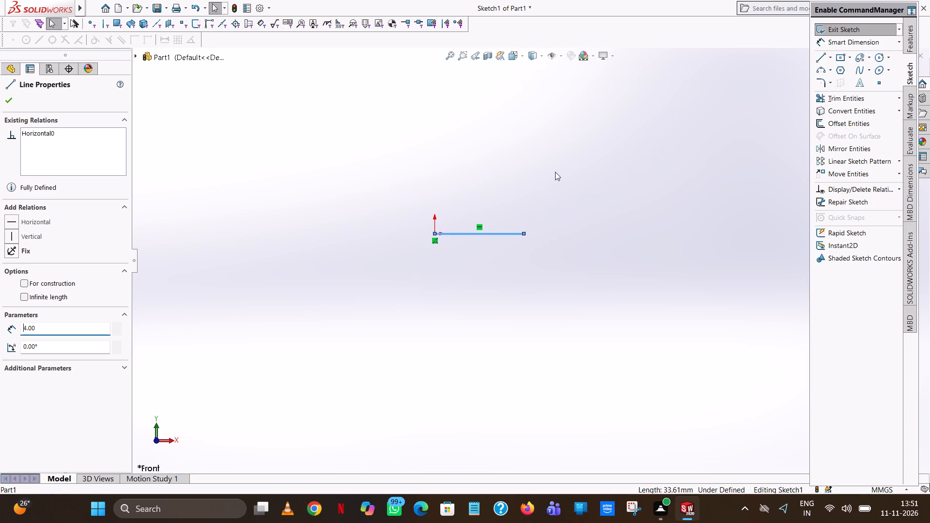
click(555, 172)
click(507, 231)
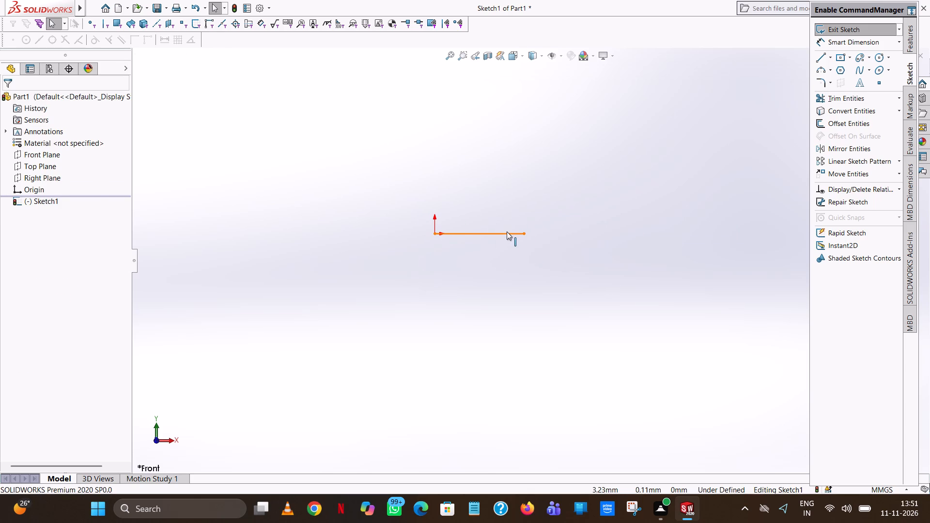
click(377, 89)
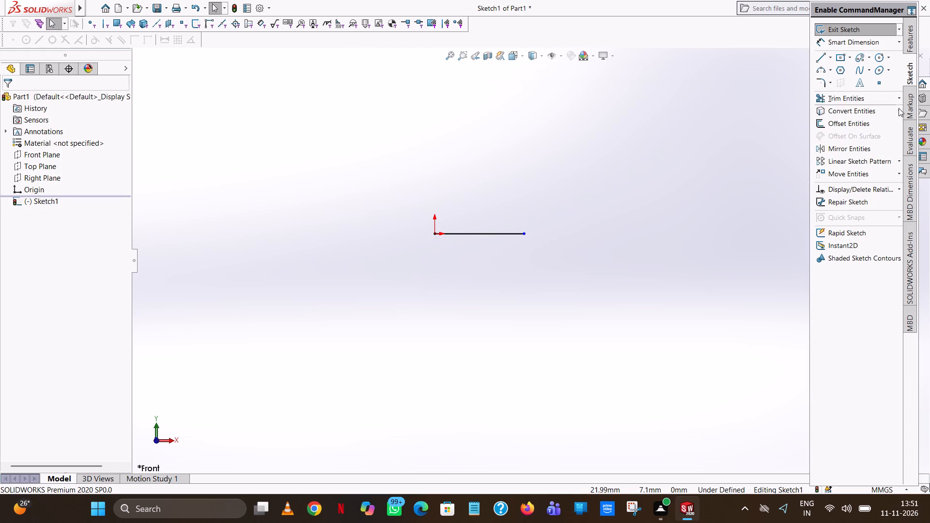
Sketch a circle of radius 7 mm centred on the line's free end at X 4 mm.
click(876, 60)
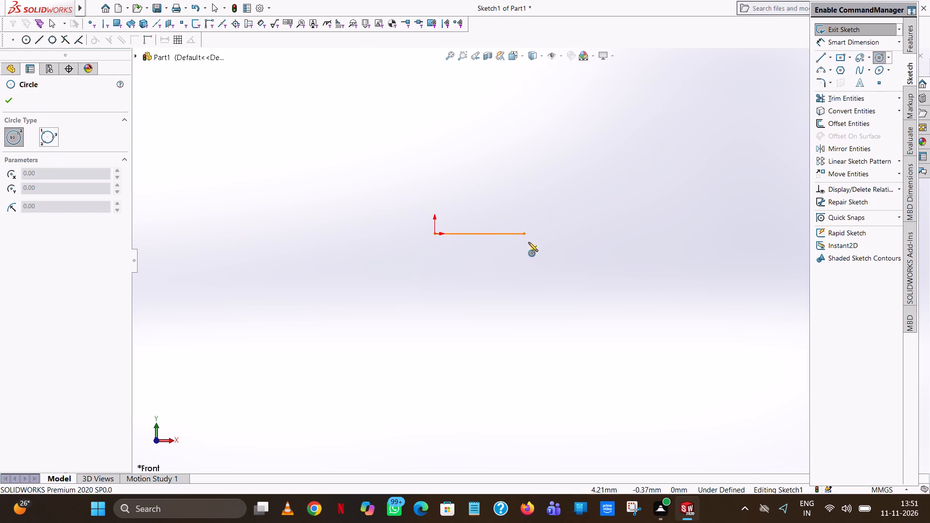
click(525, 234)
click(526, 174)
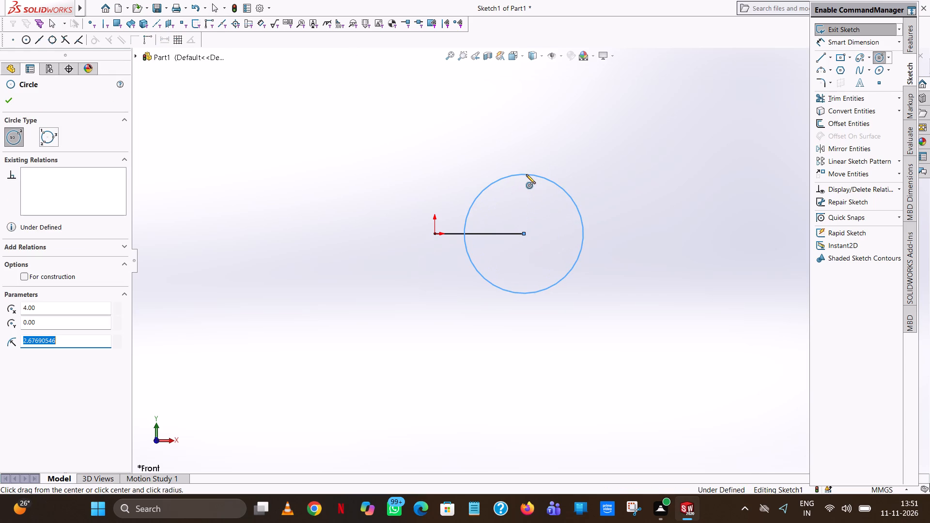
key(7)
key(Return)
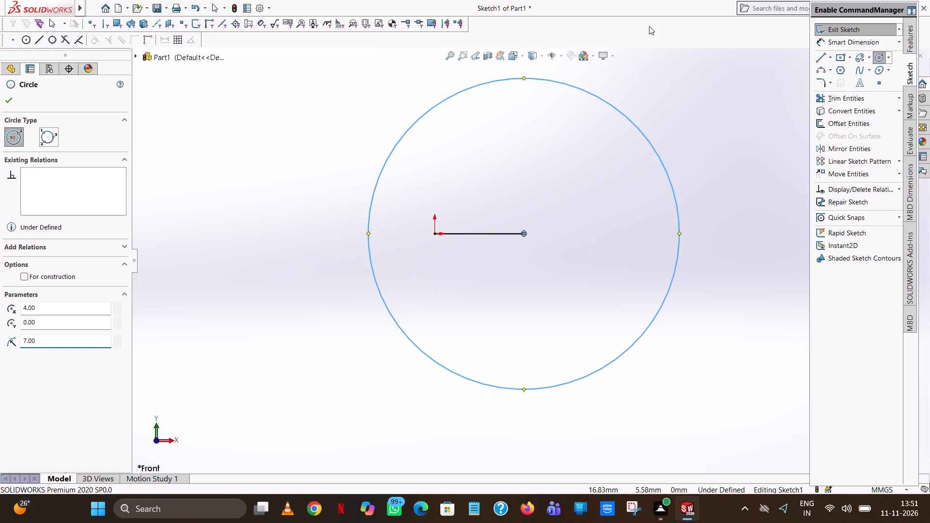
click(10, 100)
click(317, 176)
right_click(508, 199)
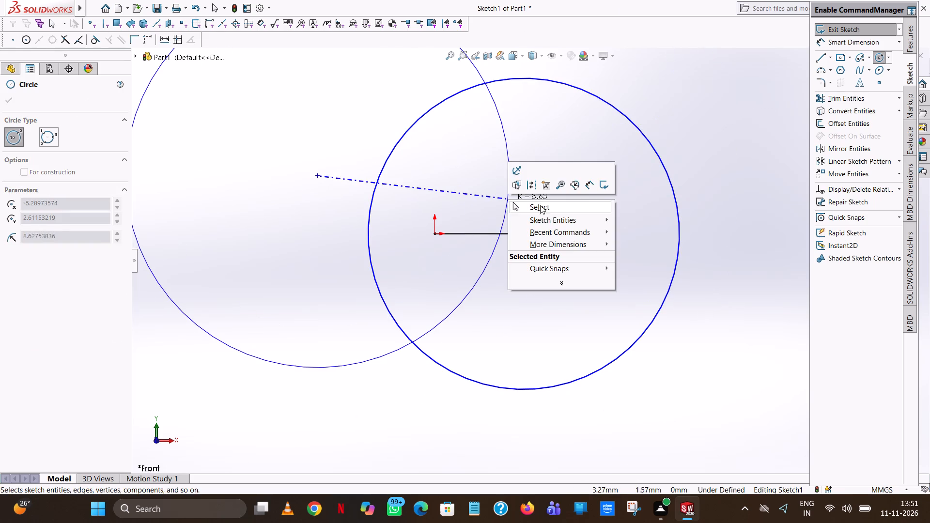
click(546, 208)
Sketch a second horizontal line from the origin in the negative X direction and set its length to 4 mm.
click(818, 57)
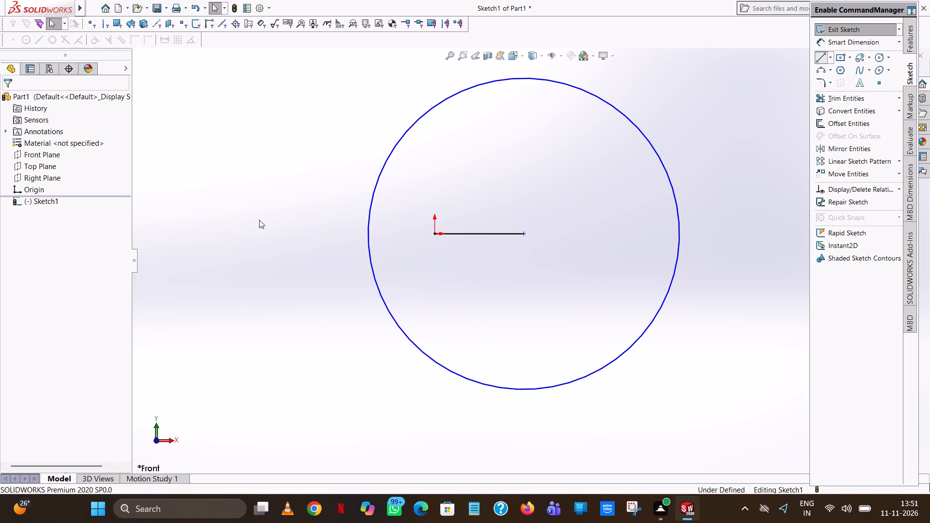
click(434, 233)
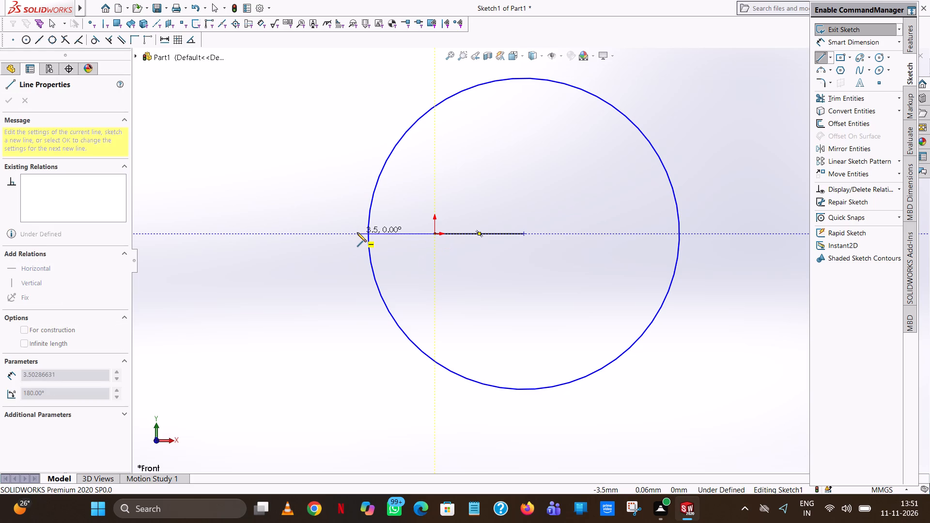
click(357, 232)
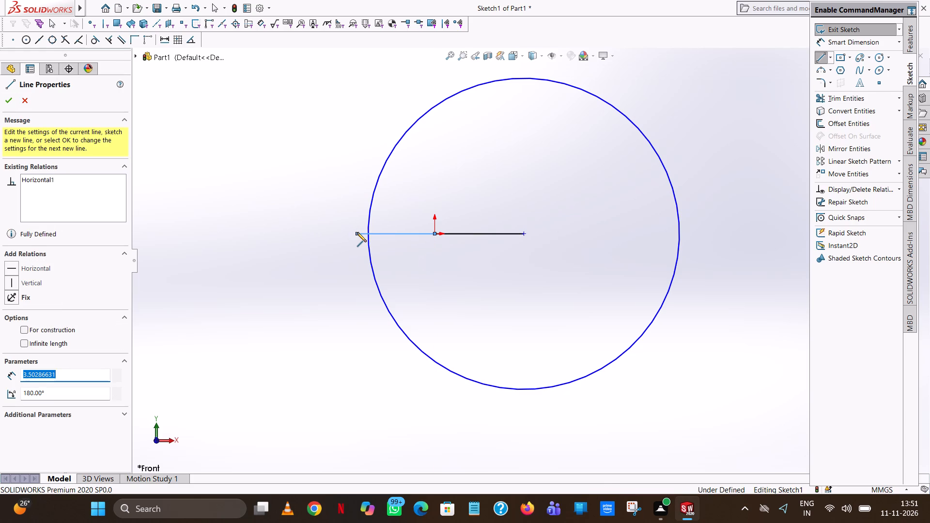
key(4)
key(Return)
right_click(356, 232)
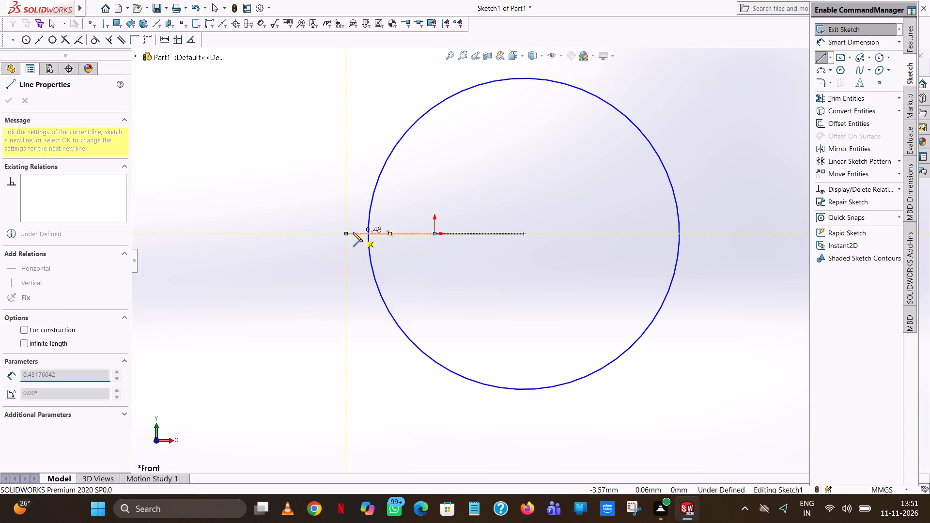
click(396, 242)
click(483, 233)
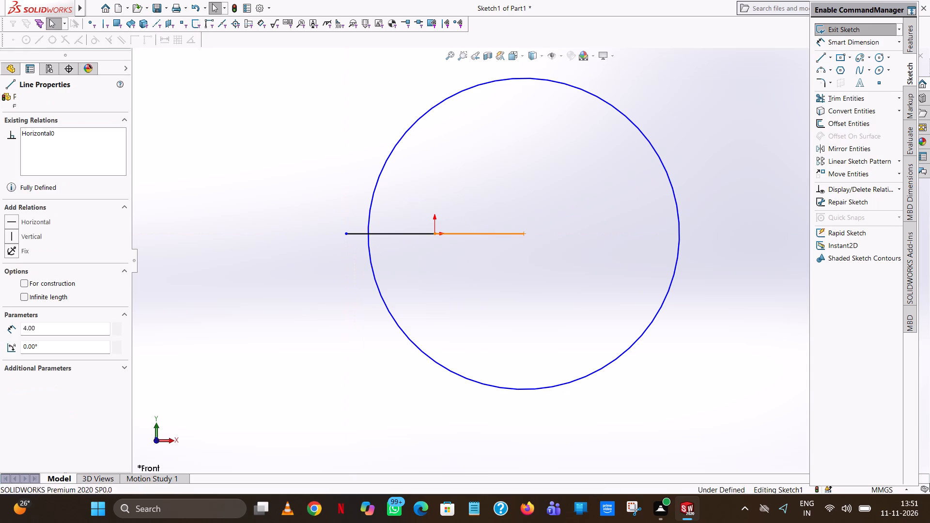
click(251, 175)
click(363, 235)
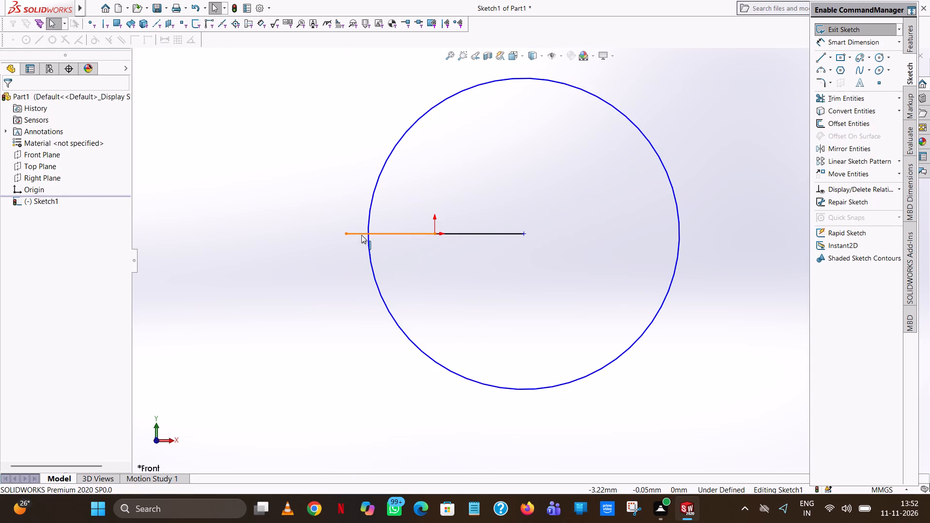
click(263, 175)
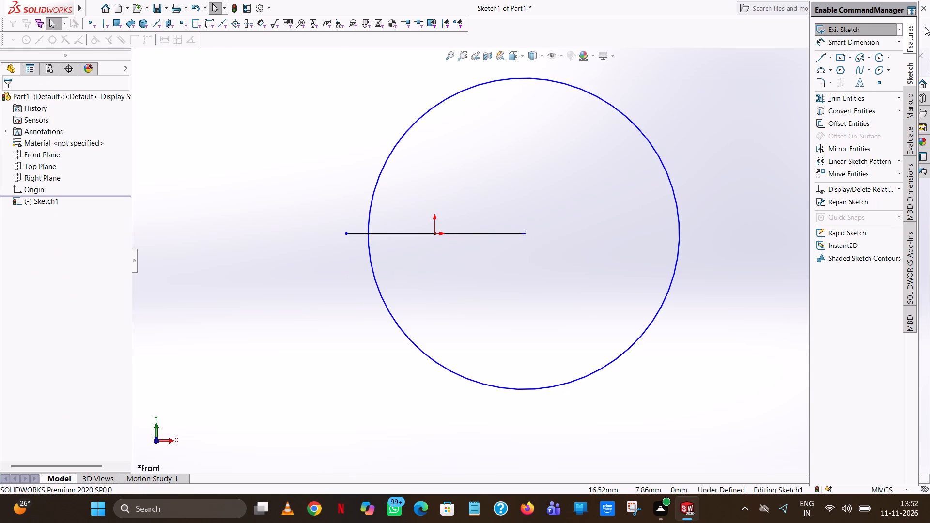
Sketch a circle of radius 7 mm centred on the second line's free end at X -4 mm.
click(877, 59)
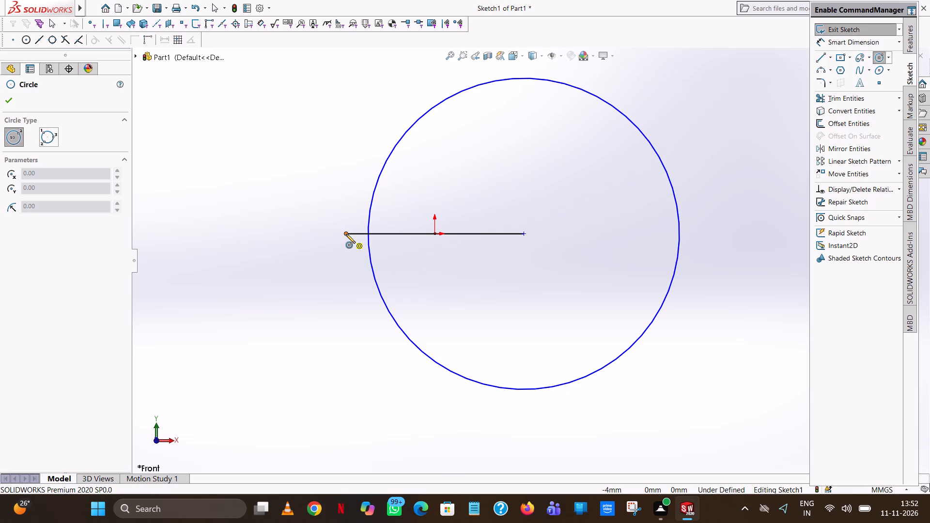
click(346, 234)
click(336, 432)
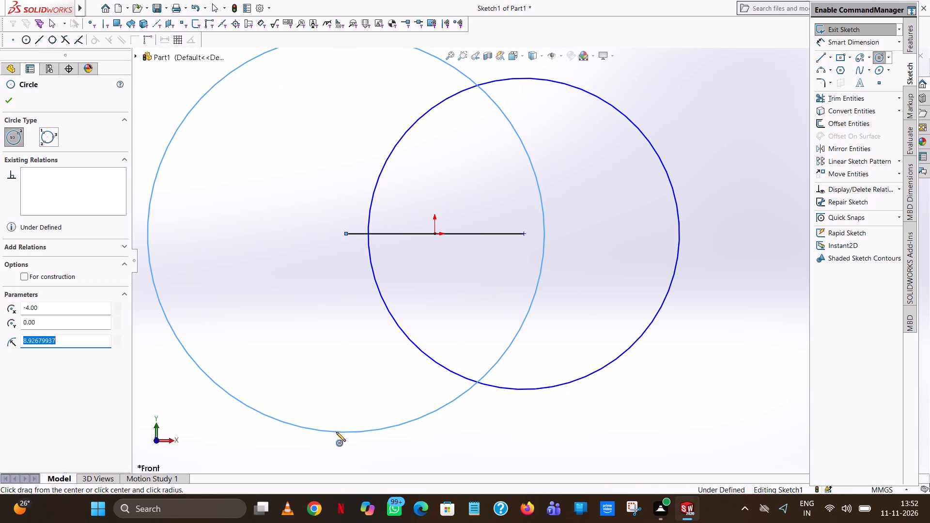
key(7)
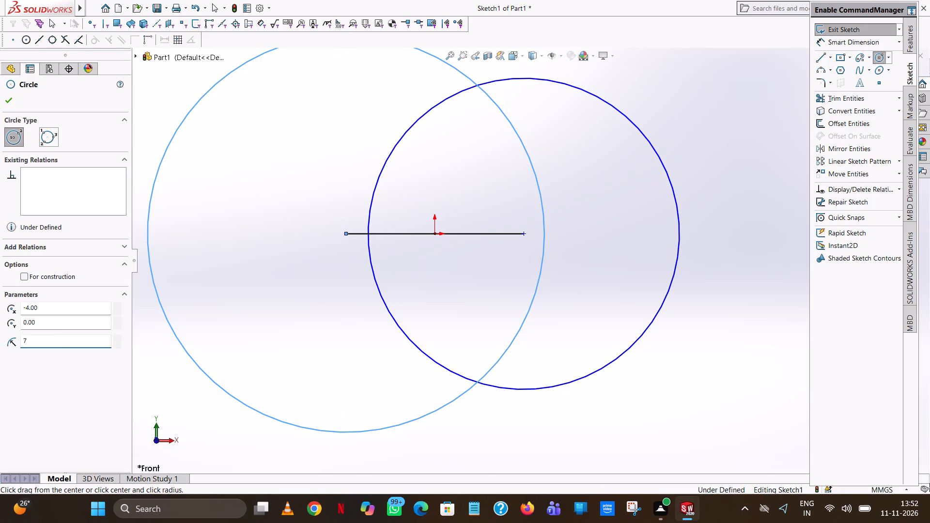
key(Return)
right_click(336, 431)
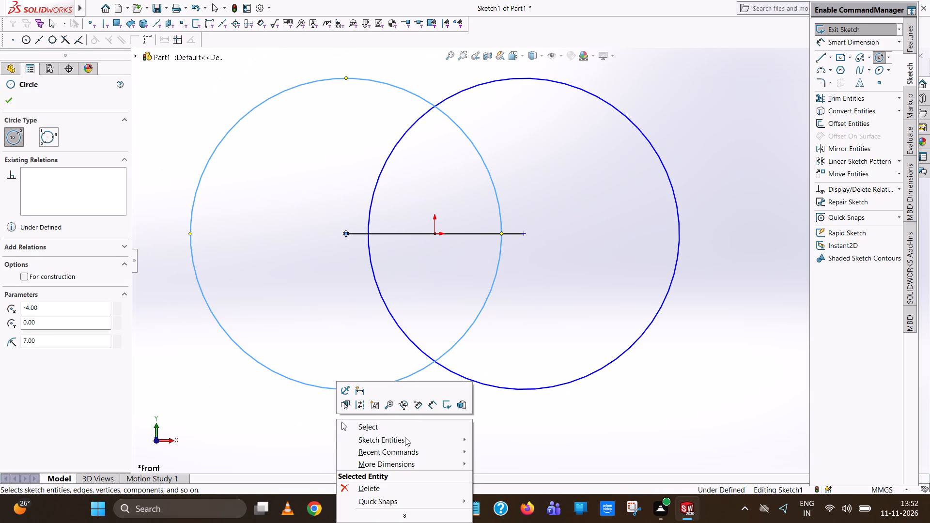
click(414, 421)
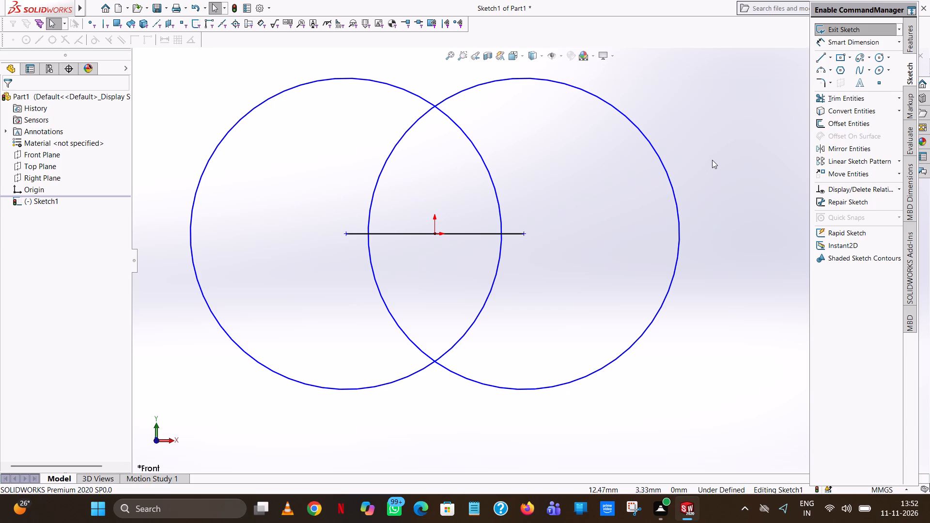
click(712, 160)
Trim away all segments of the two horizontal centre lines, leaving only the two overlapping circles.
click(845, 94)
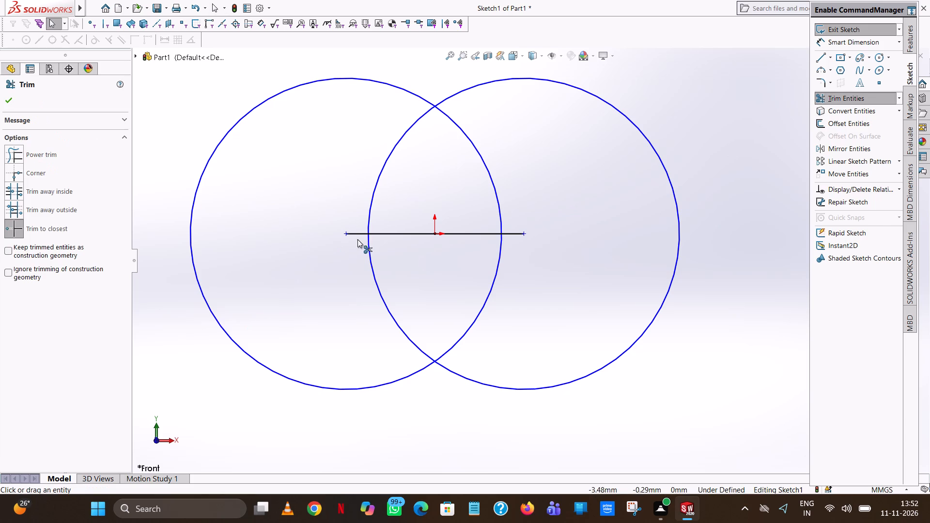
click(353, 234)
click(383, 234)
click(473, 232)
click(514, 232)
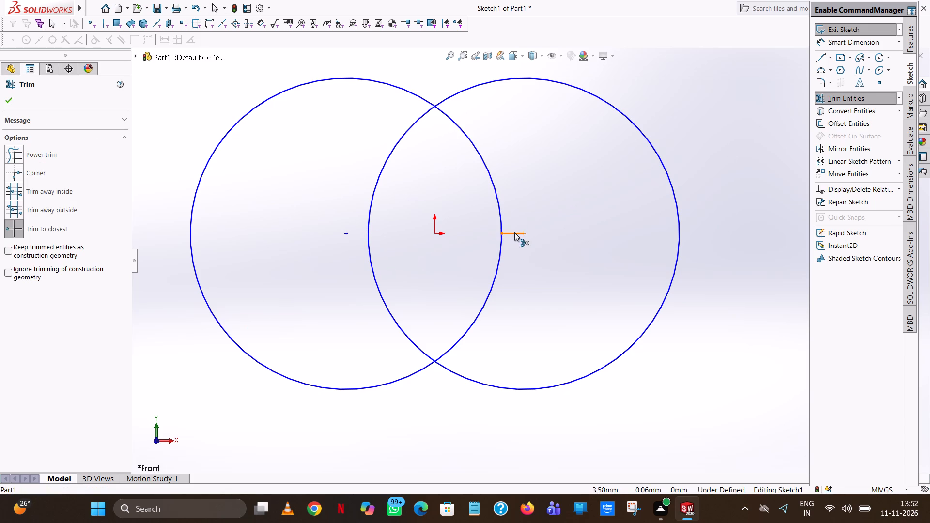
scroll(531, 235, up, 8)
click(613, 165)
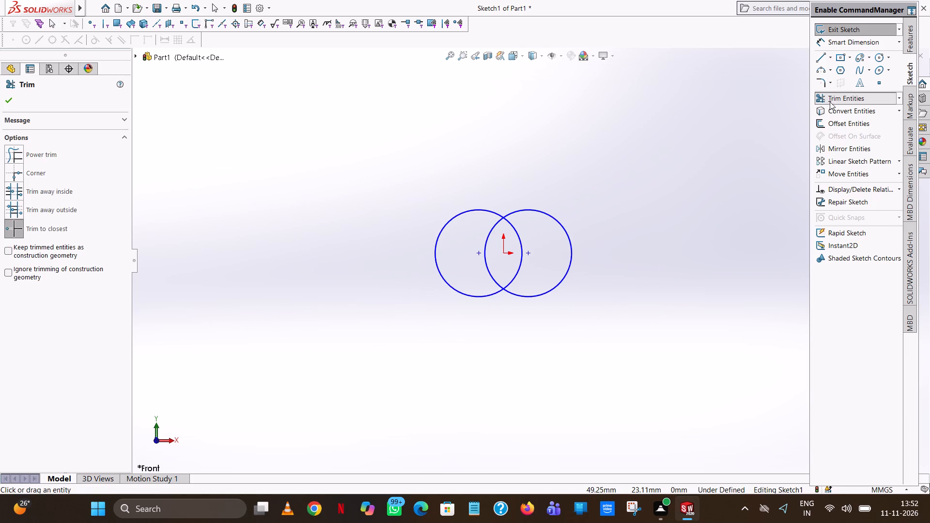
Trim the two inner arcs where the circles overlap, leaving only the outer contour of both circles.
click(845, 44)
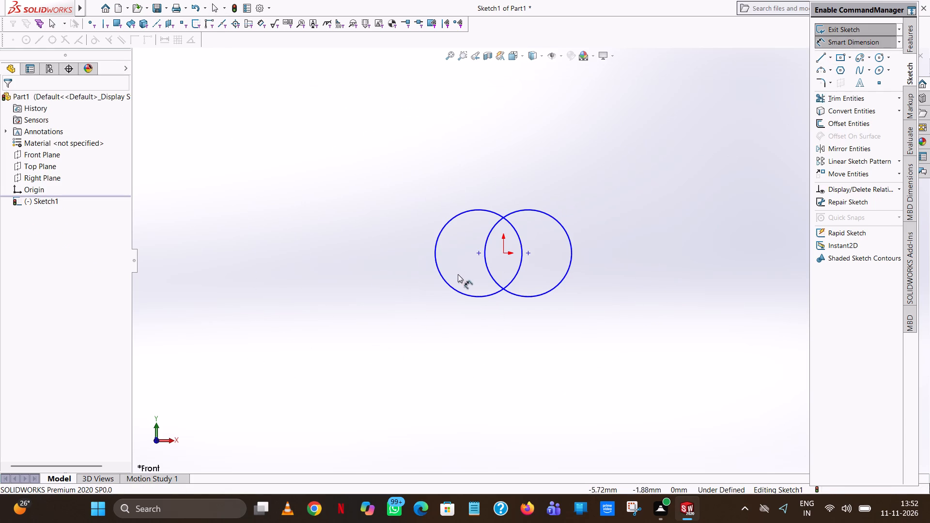
scroll(453, 277, down, 8)
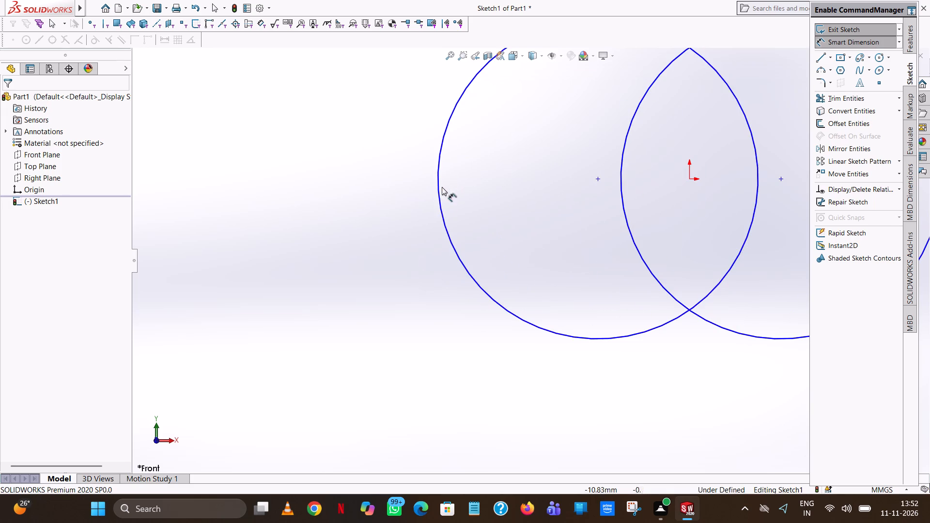
scroll(452, 156, up, 7)
scroll(641, 209, down, 2)
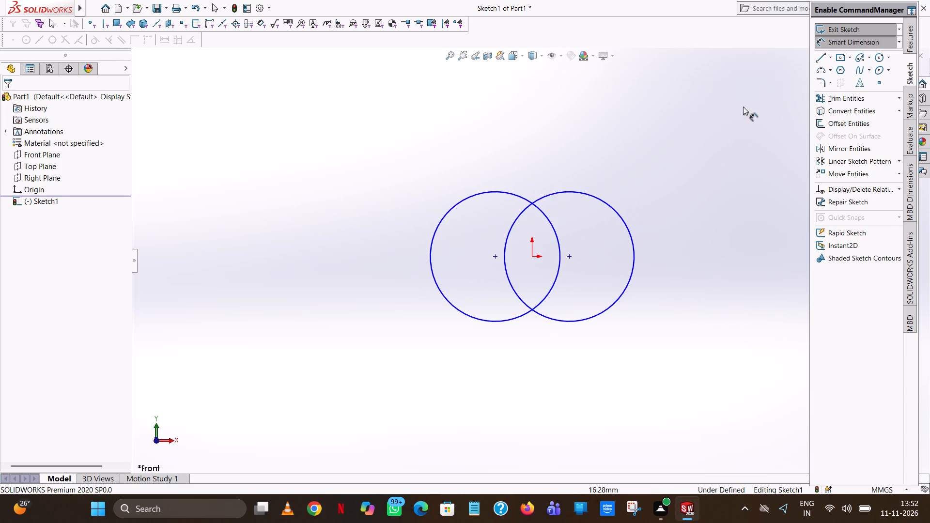
click(846, 95)
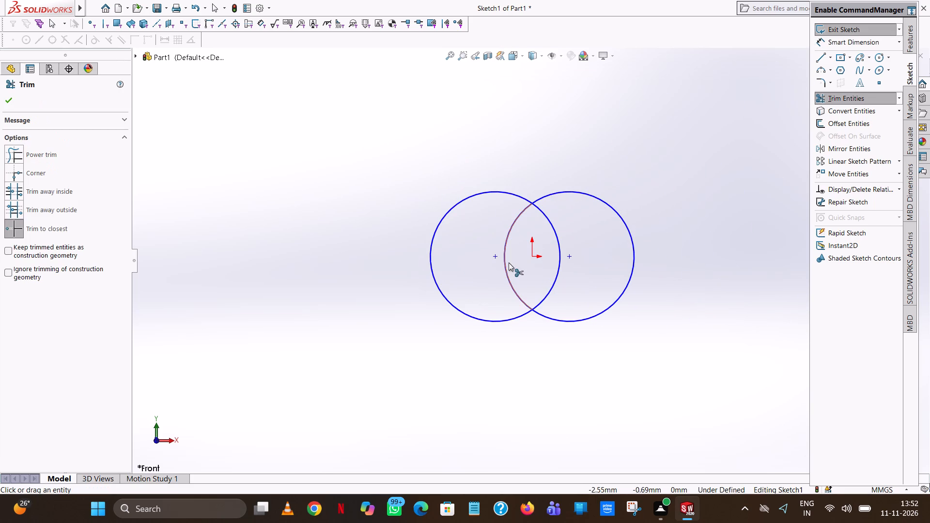
click(506, 259)
click(557, 244)
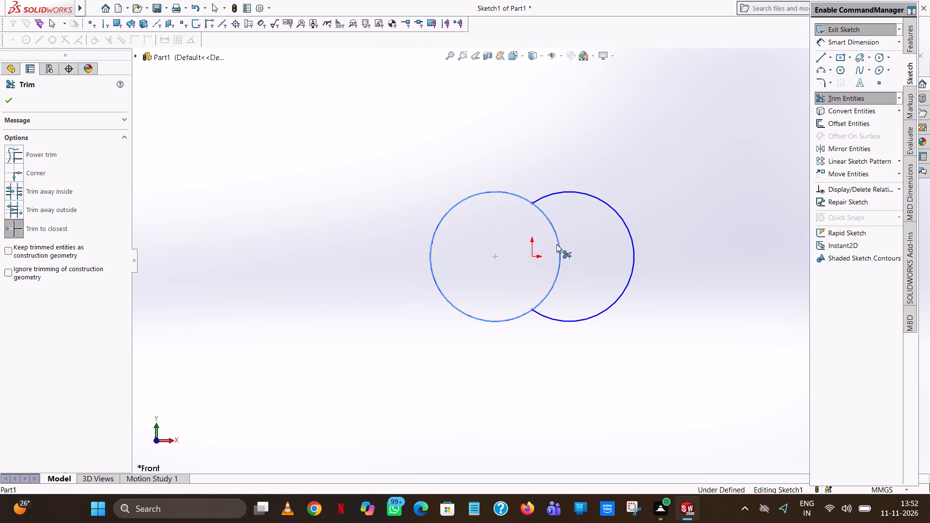
Sketch two horizontal lines, each 8 mm long, joining the top points and the bottom points of the two arcs.
click(819, 58)
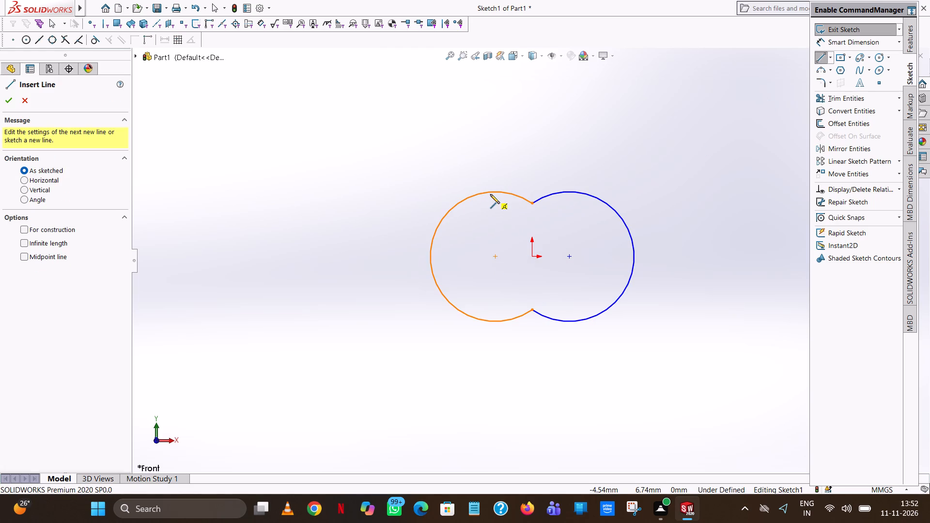
click(494, 191)
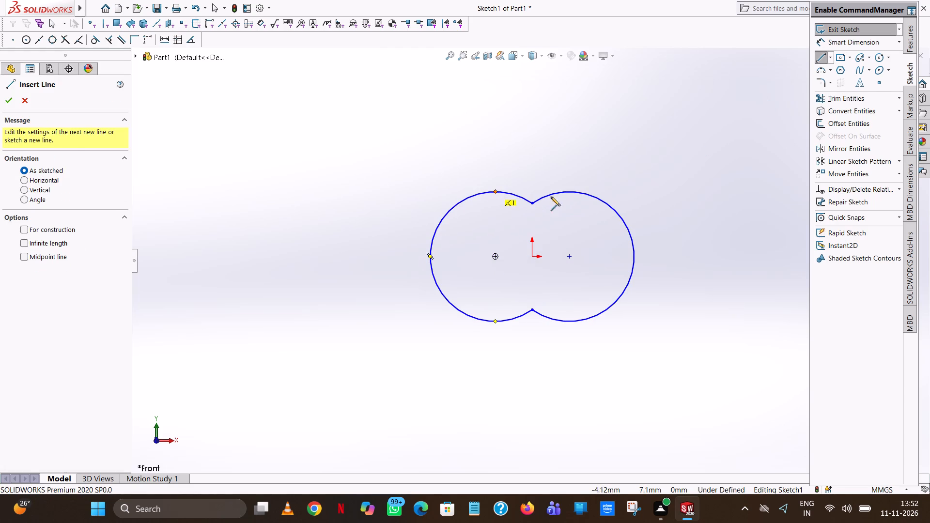
click(568, 191)
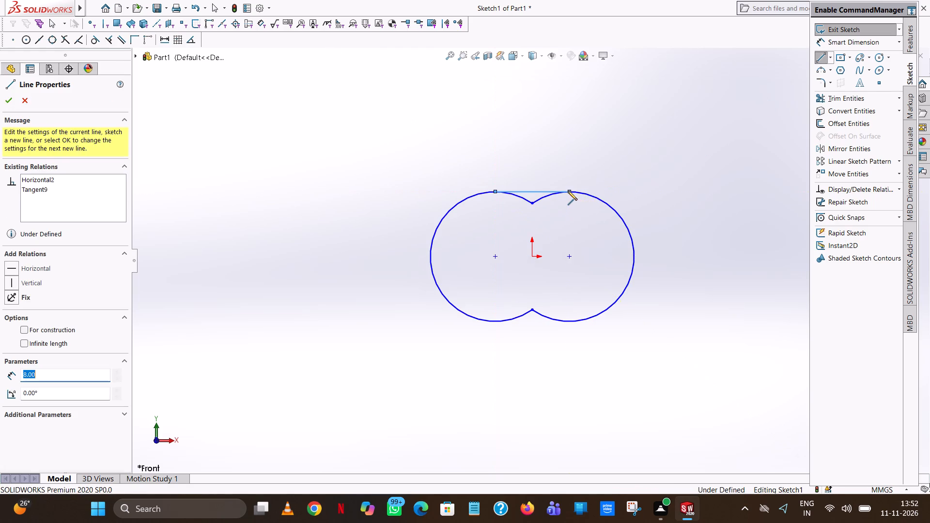
right_click(568, 191)
click(617, 201)
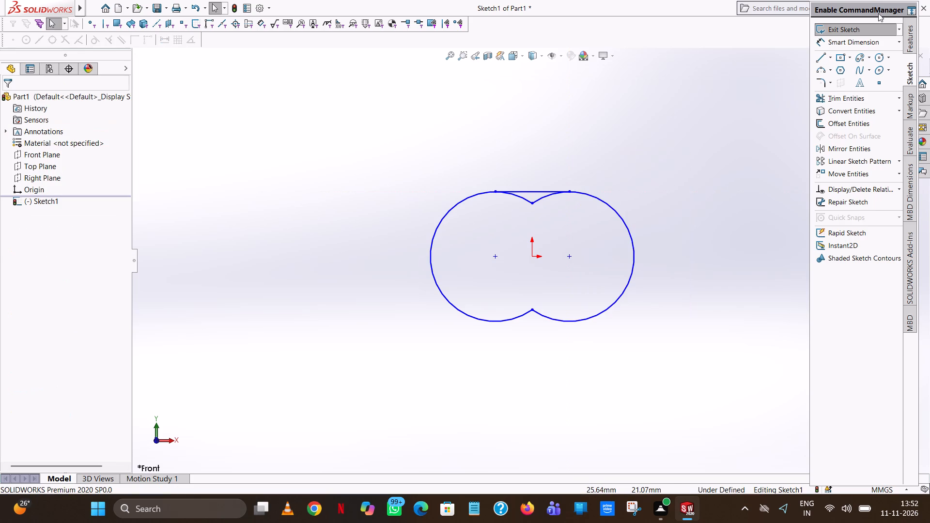
click(819, 58)
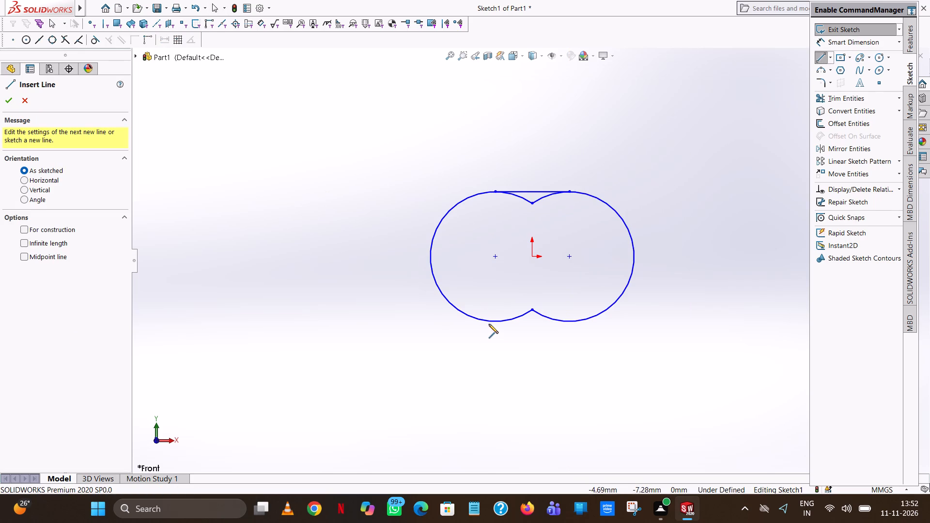
click(496, 321)
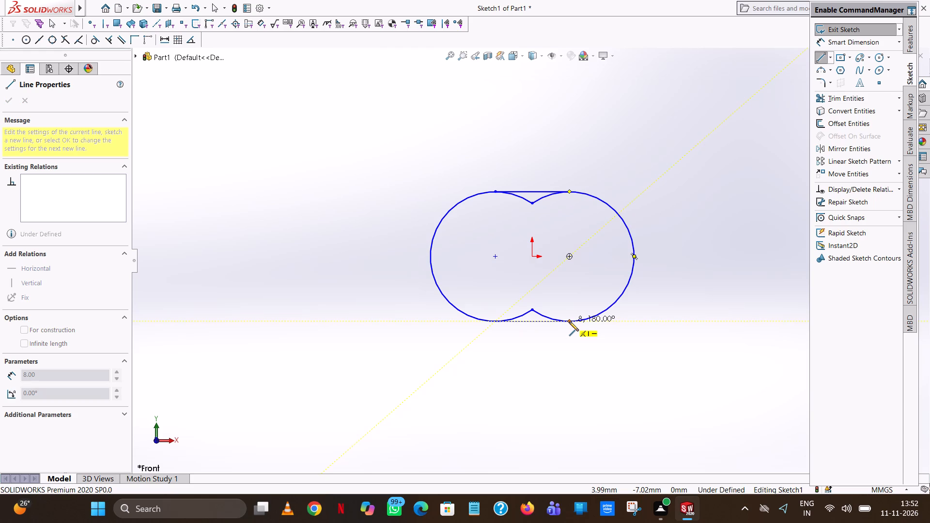
click(569, 322)
right_click(569, 322)
click(600, 327)
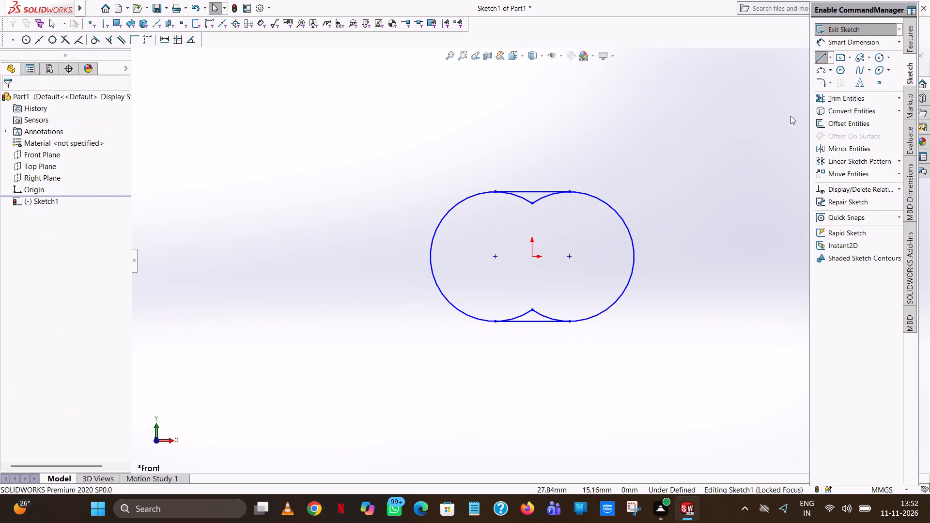
Trim the four leftover arc segments between the horizontal lines to leave a closed oval outline.
click(838, 102)
click(544, 198)
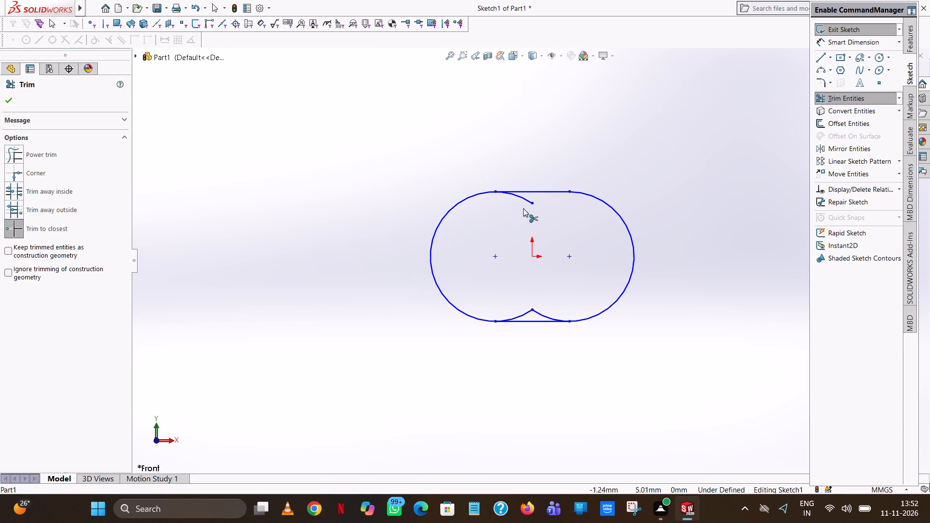
click(528, 202)
click(528, 313)
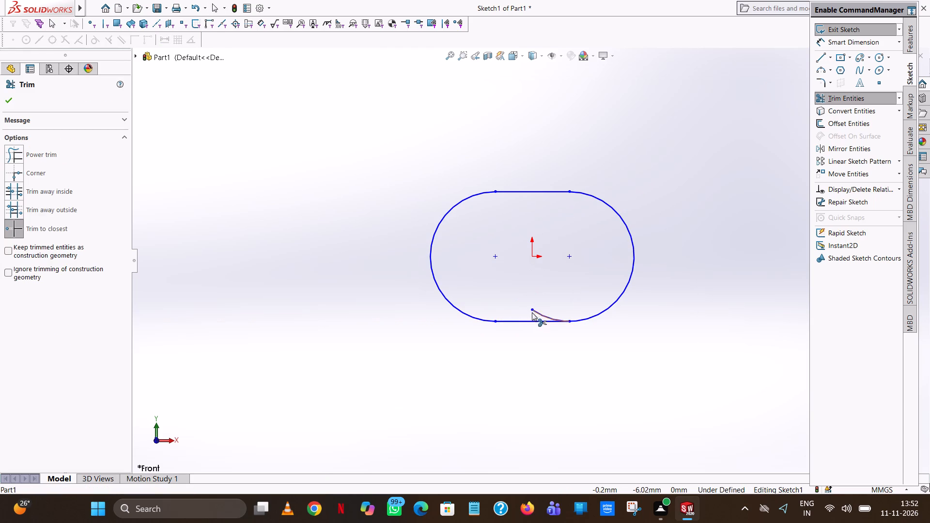
click(539, 312)
click(2, 99)
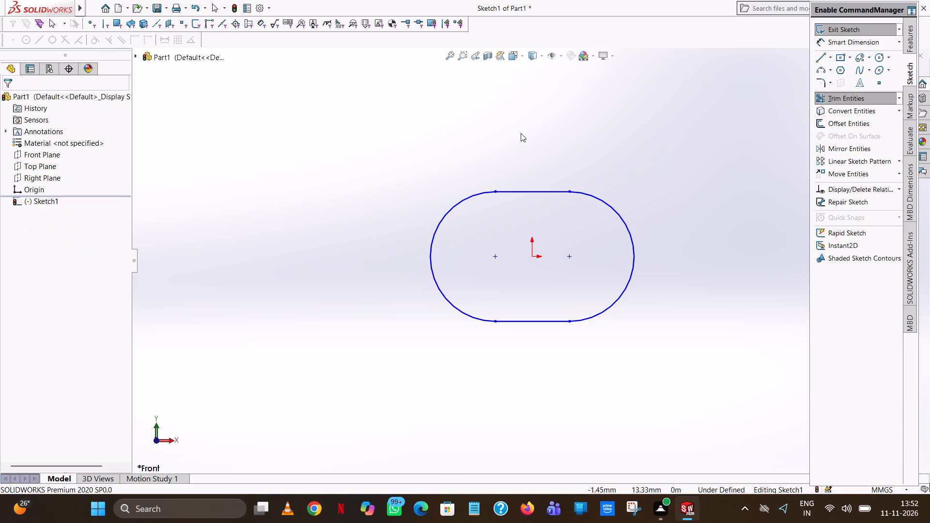
click(521, 133)
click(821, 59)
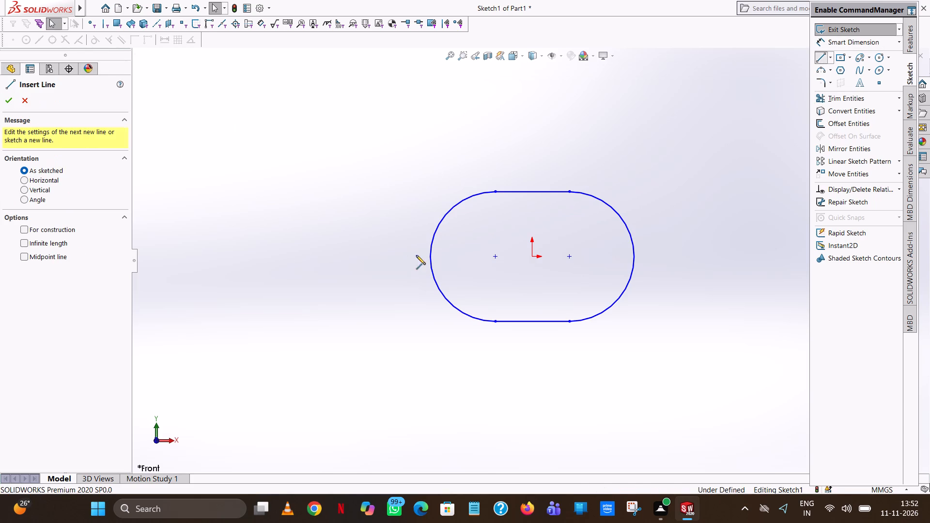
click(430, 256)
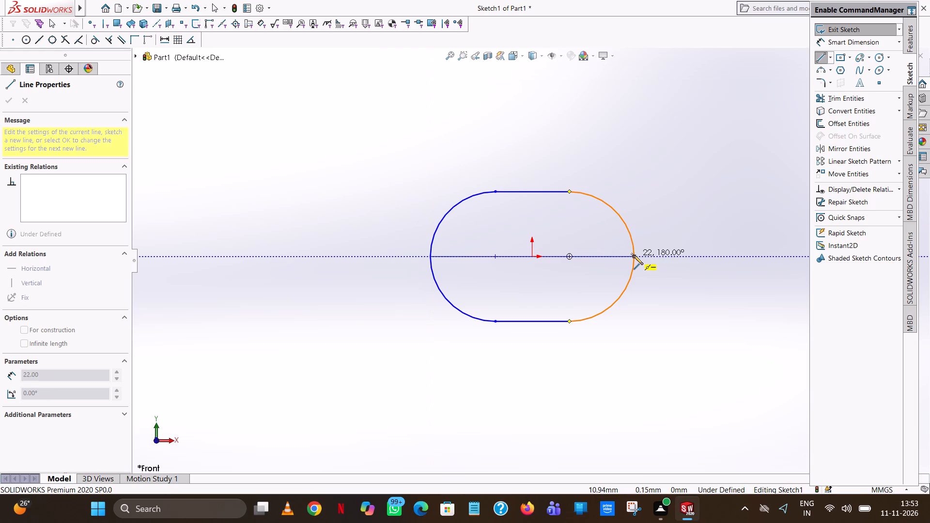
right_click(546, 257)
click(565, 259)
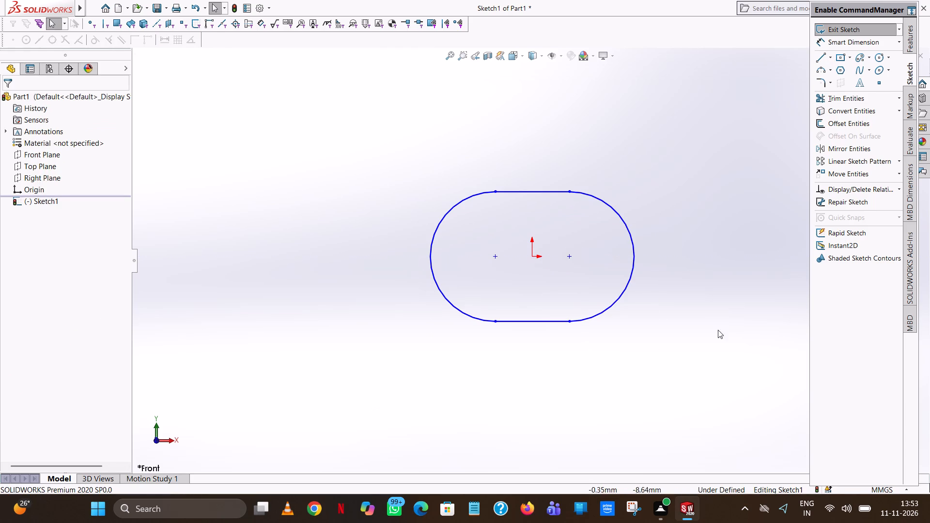
Dimension the radius of the oval's arc on the positive X side as 7 mm.
click(844, 42)
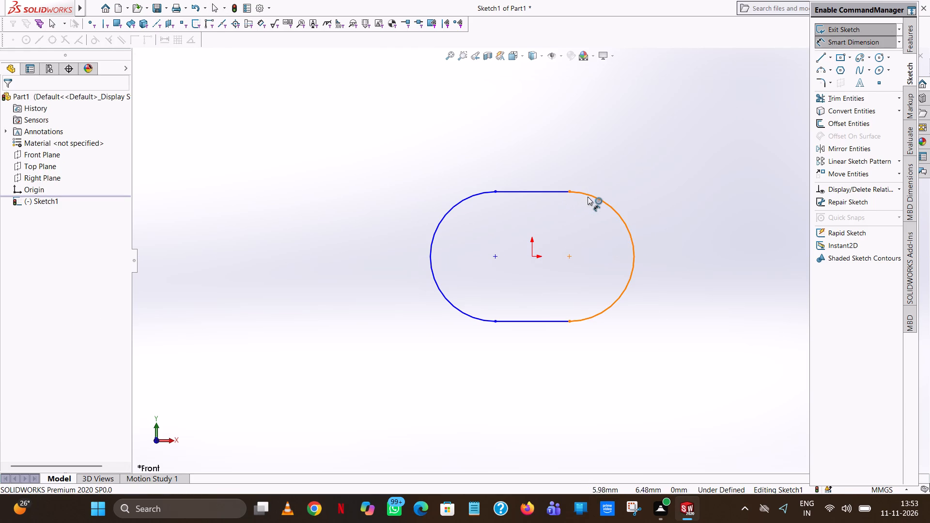
click(589, 196)
click(717, 107)
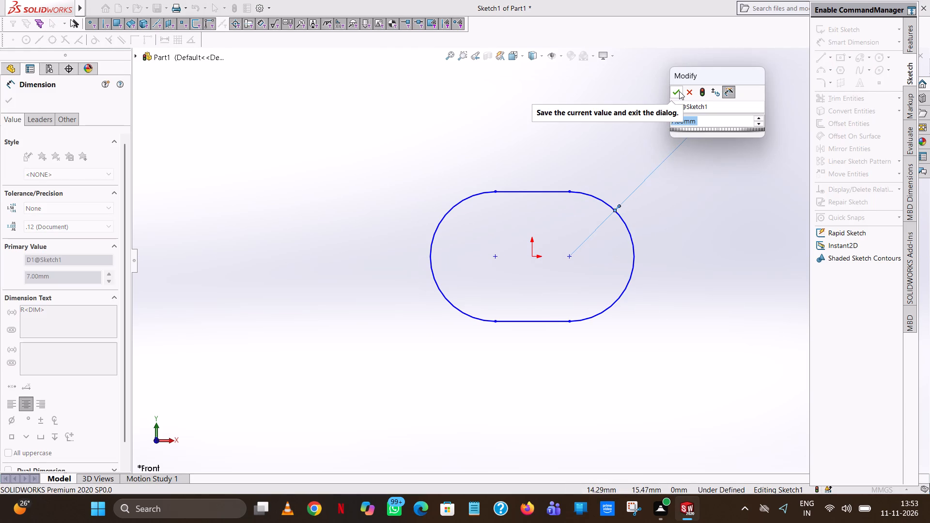
click(679, 91)
click(624, 139)
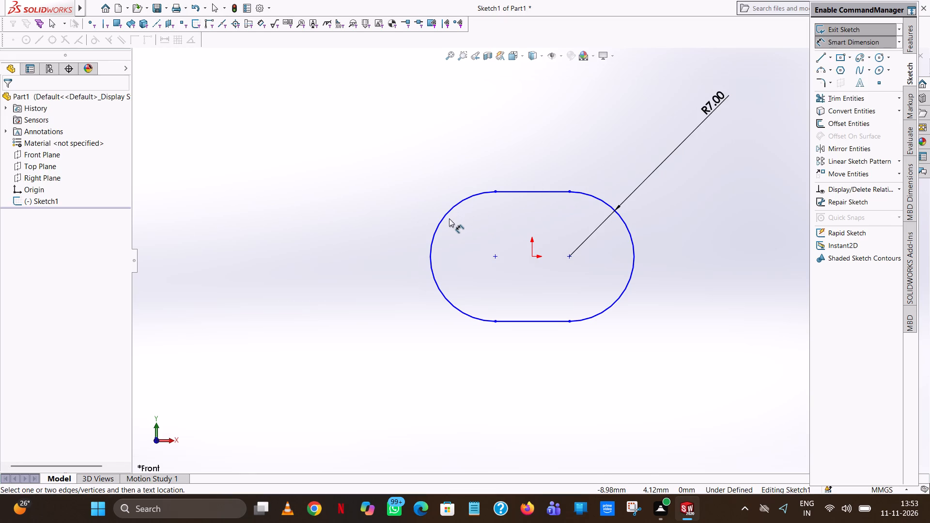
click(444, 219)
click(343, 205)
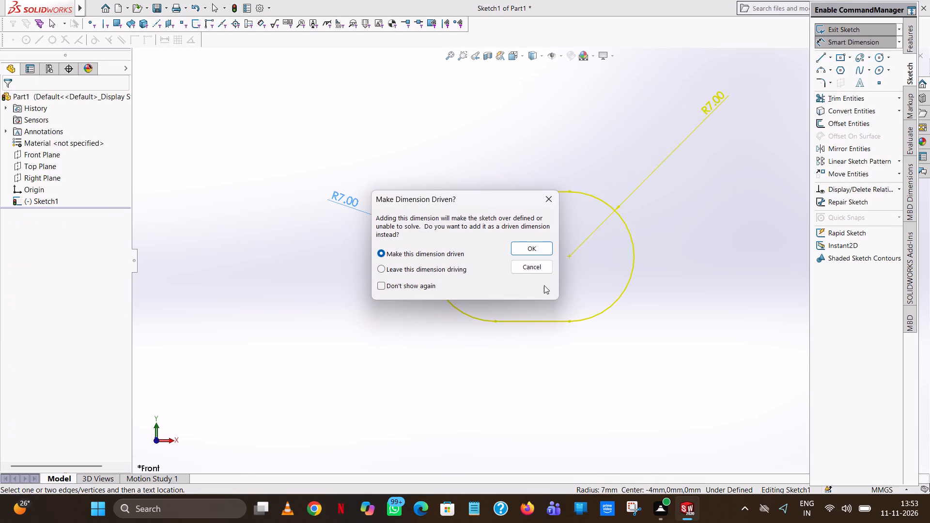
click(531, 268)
Dimension the horizontal distance between the two arc centres as 8 mm.
click(496, 256)
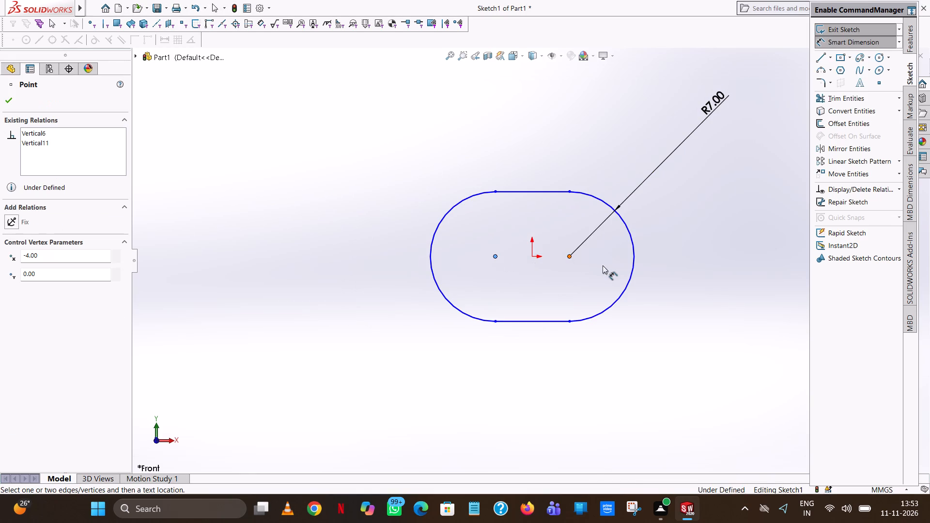
click(569, 255)
click(551, 121)
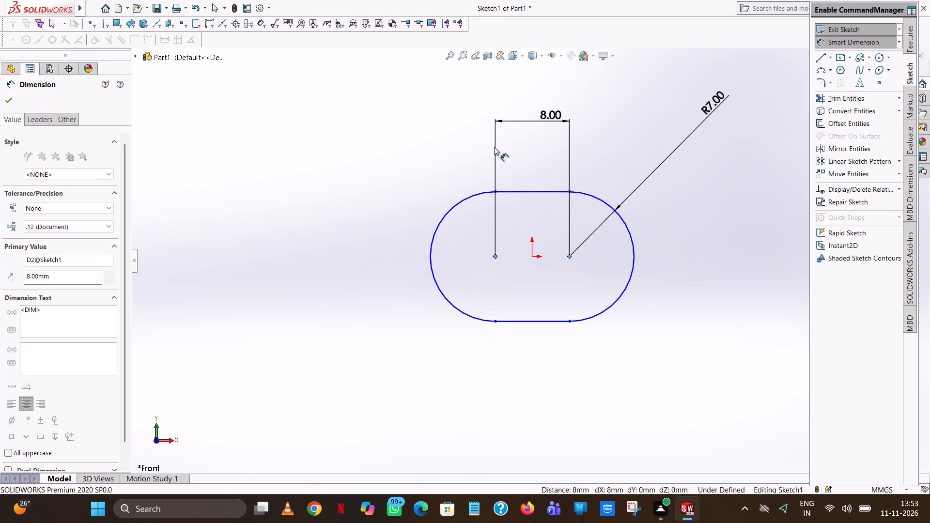
click(510, 109)
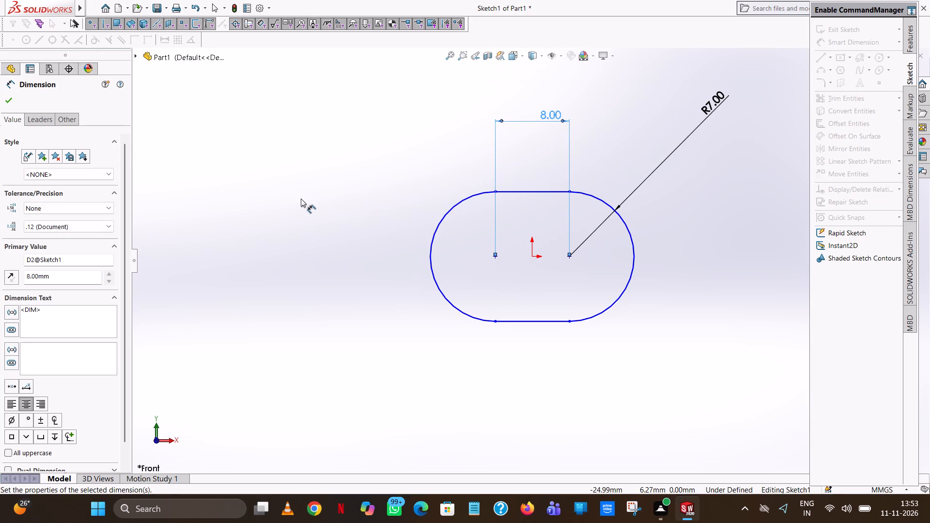
key(Escape)
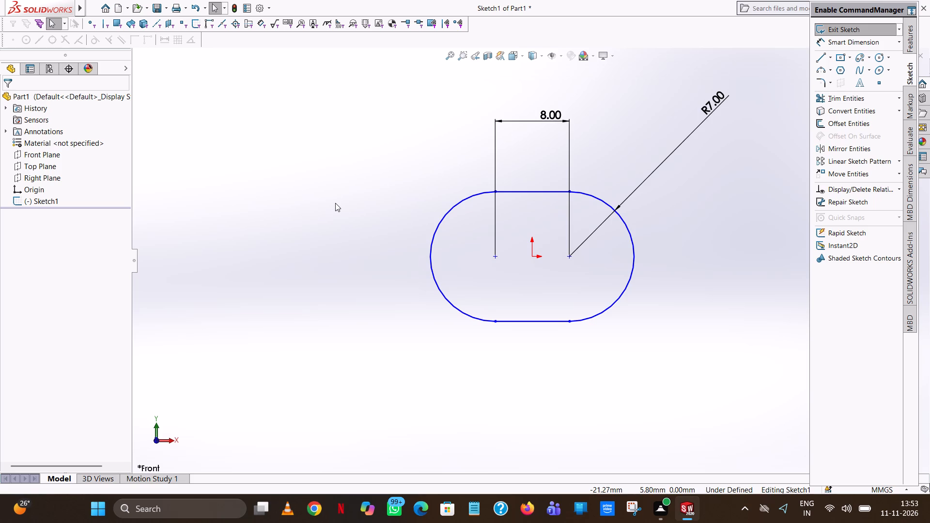
Add a horizontal relation between the origin and the arc centre on the negative X side.
ctrl+click(494, 258)
ctrl+click(531, 258)
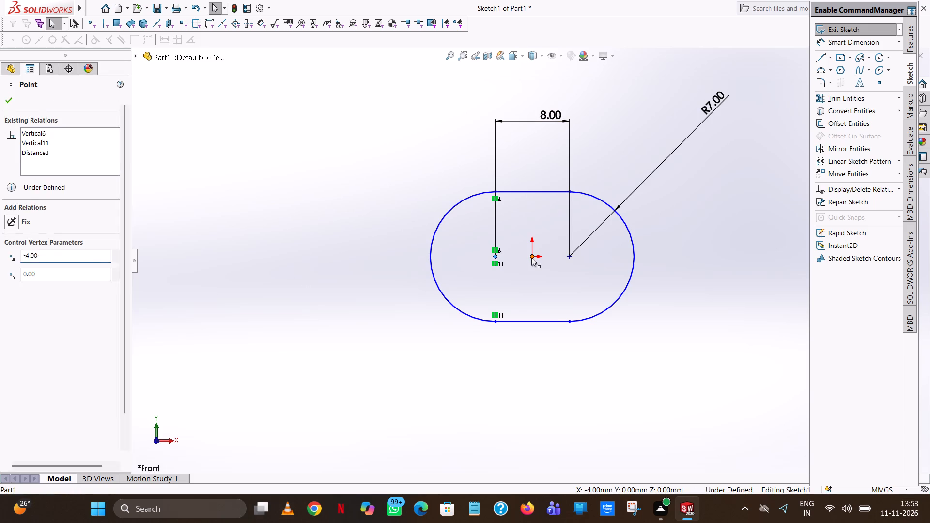
click(30, 273)
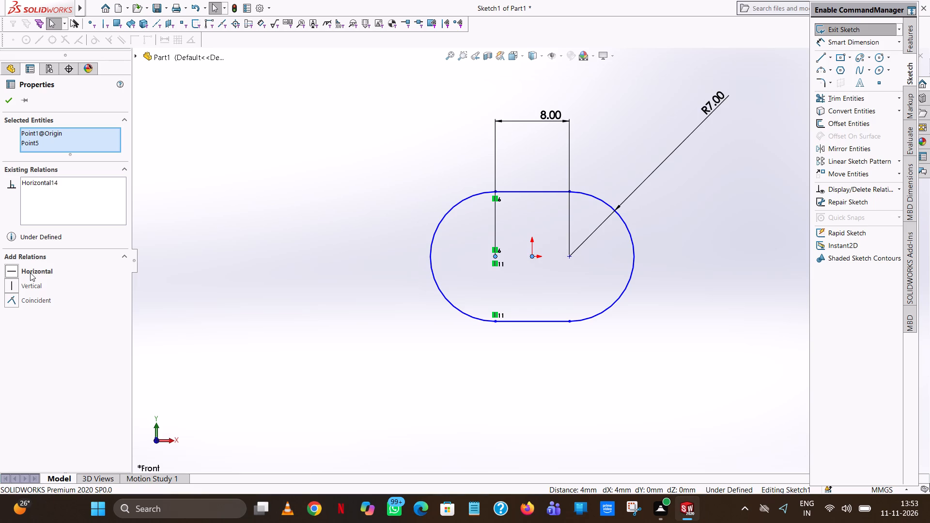
click(310, 140)
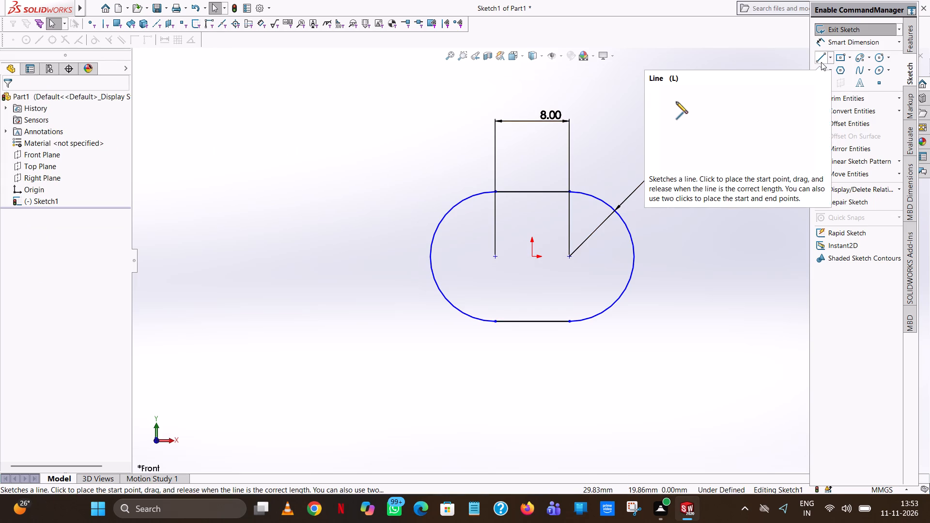
Dimension the horizontal distance from the origin to the arc centre on the positive X side as 4 mm.
click(856, 43)
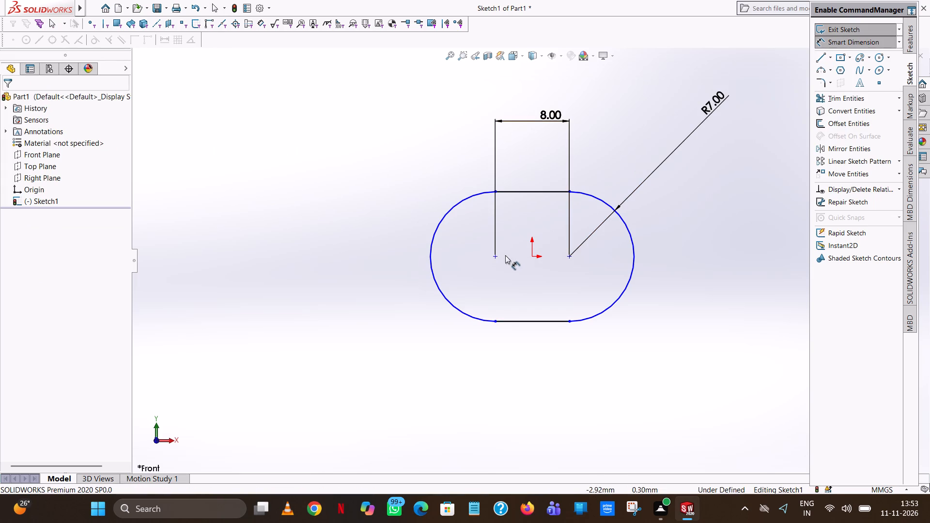
click(530, 254)
click(569, 259)
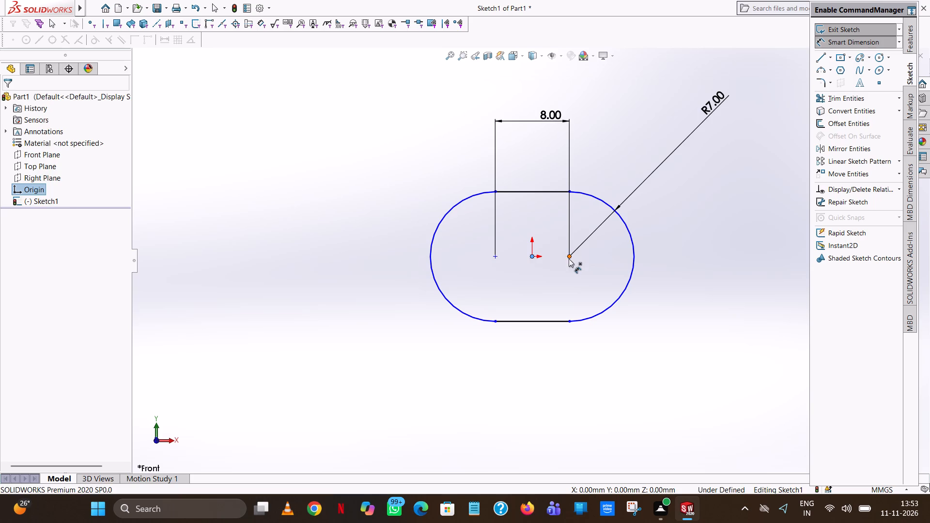
click(578, 338)
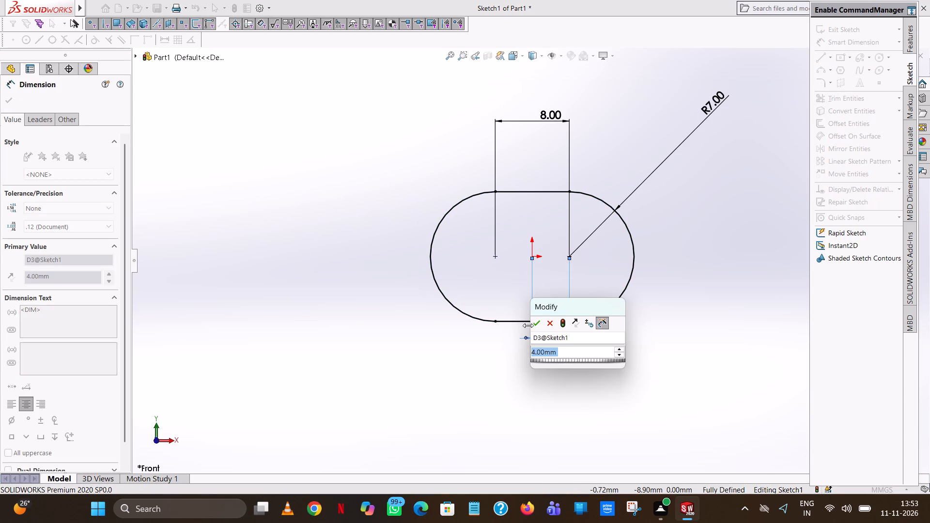
click(540, 323)
click(675, 226)
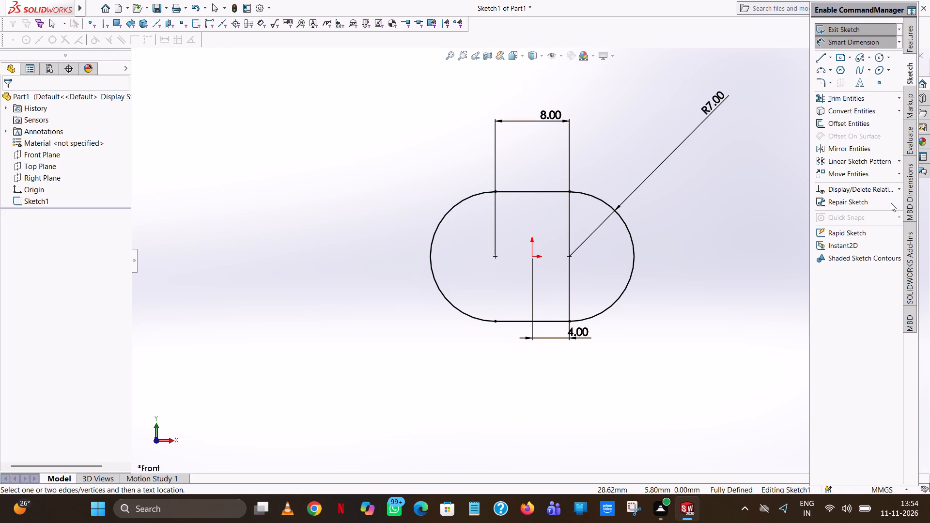
Offset the whole oval profile inward by 3 mm with Offset Entities, reversing the offset direction.
click(853, 126)
drag(683, 154, 347, 325)
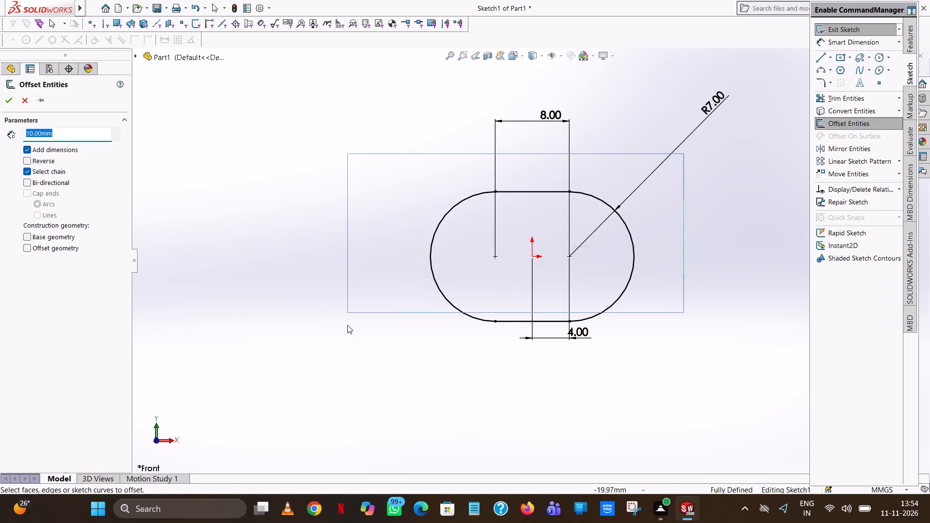
drag(347, 325, 357, 397)
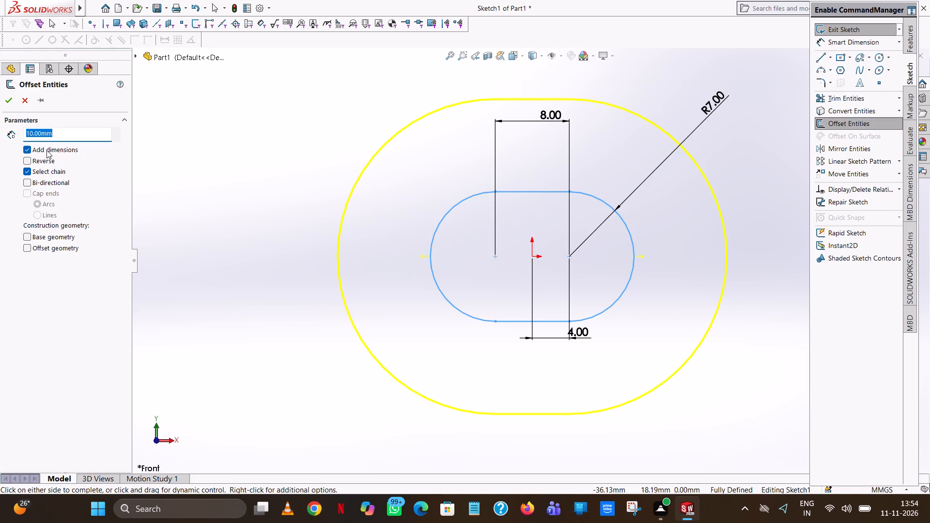
key(3)
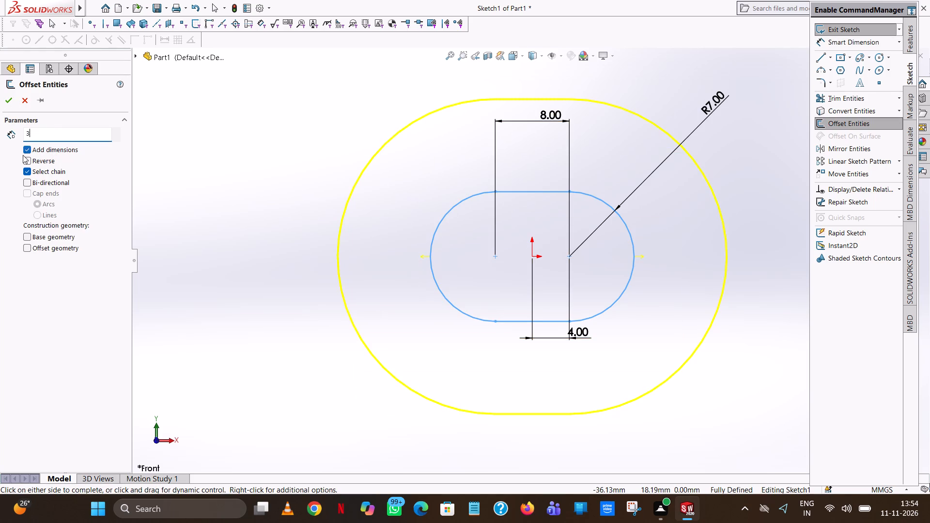
click(30, 161)
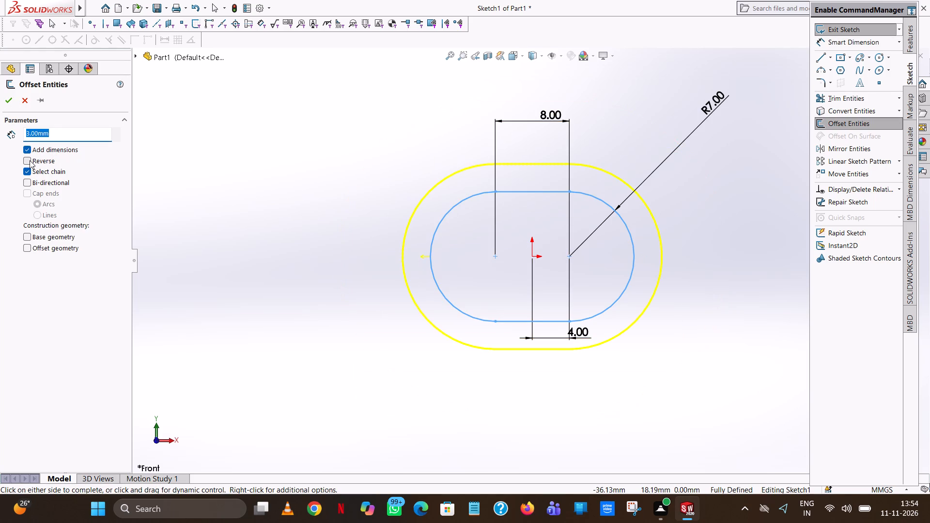
click(29, 160)
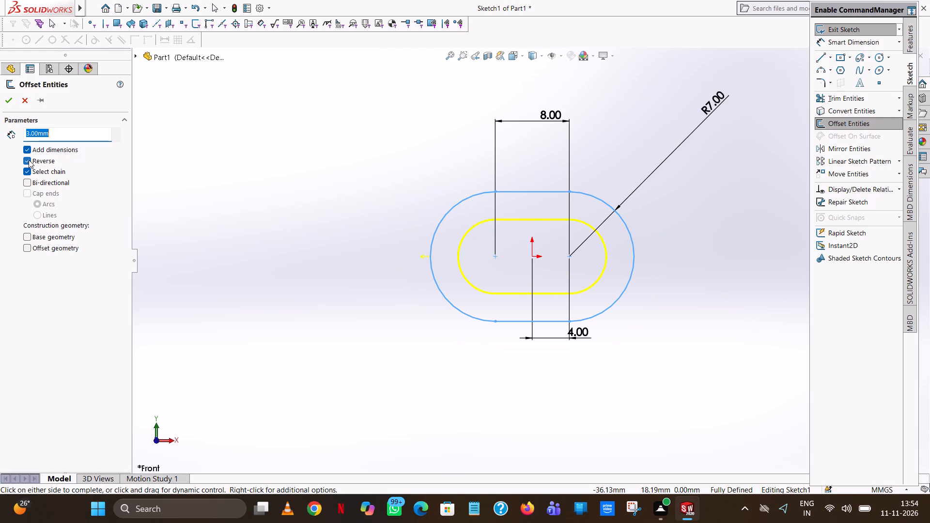
click(6, 94)
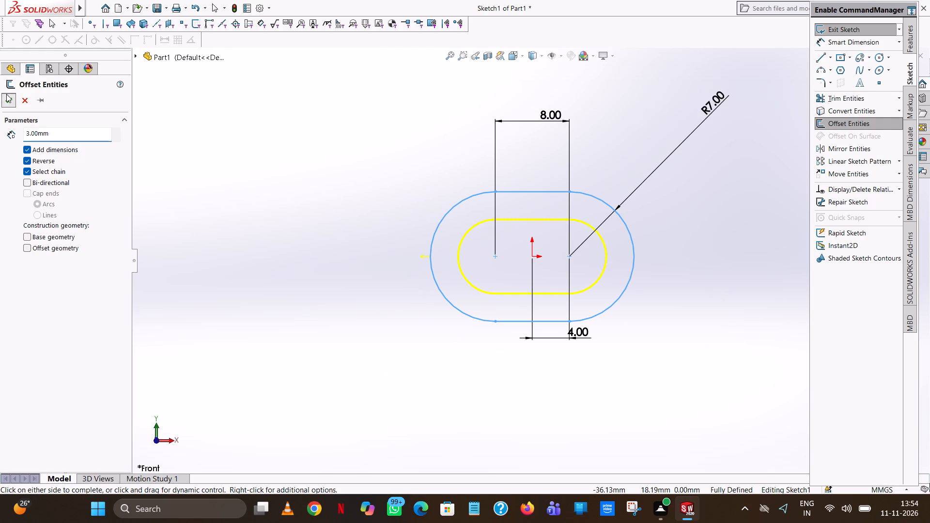
click(355, 179)
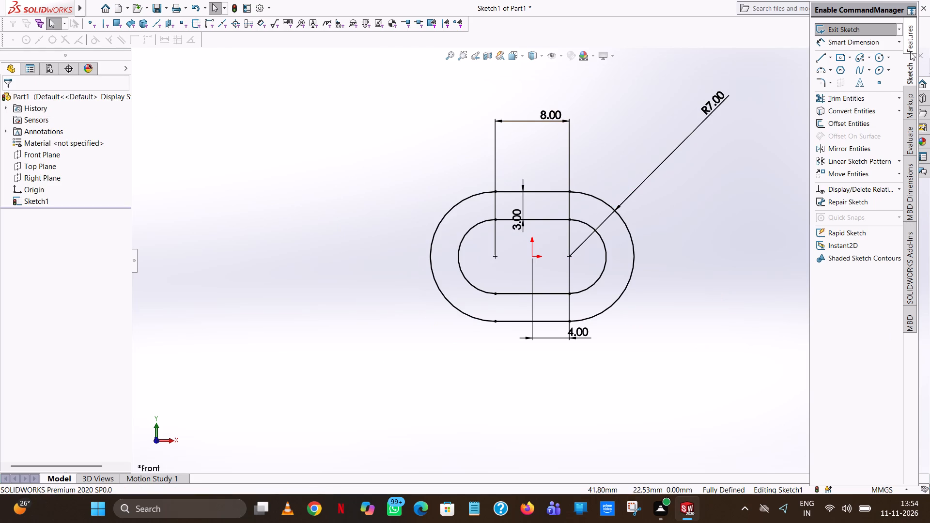
Extrude the oval ring profile 15 mm with the Mid Plane end condition.
click(909, 28)
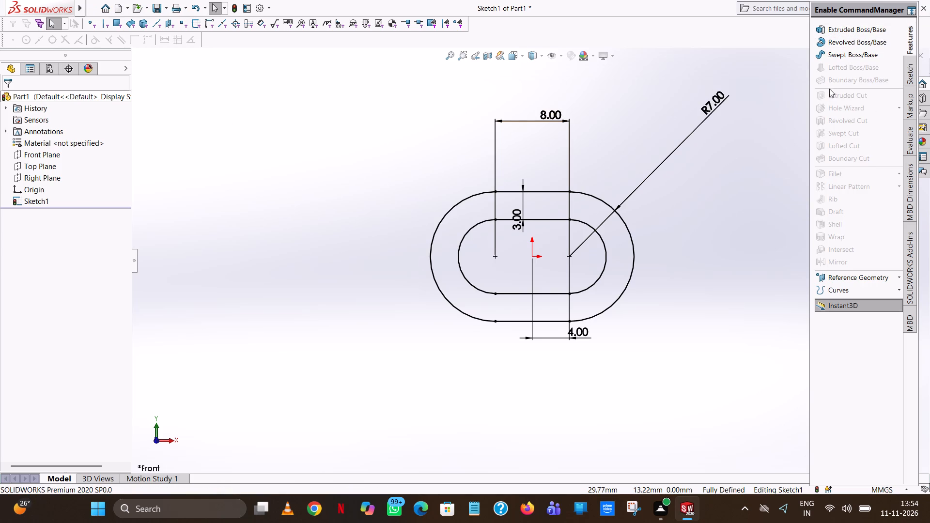
click(858, 34)
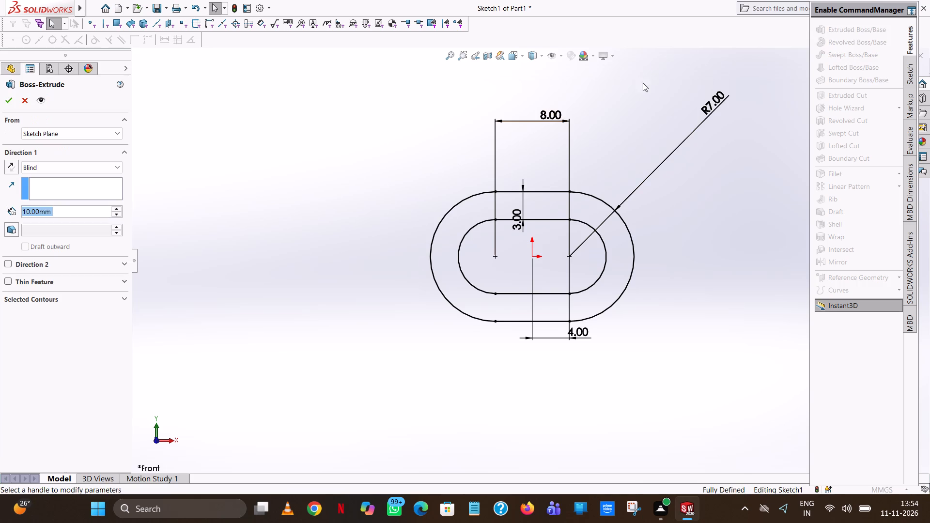
click(95, 164)
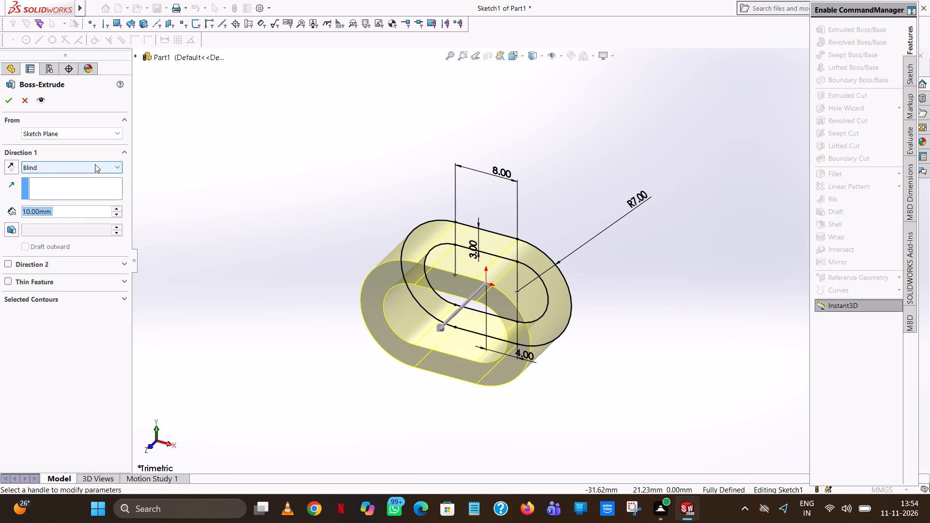
click(78, 218)
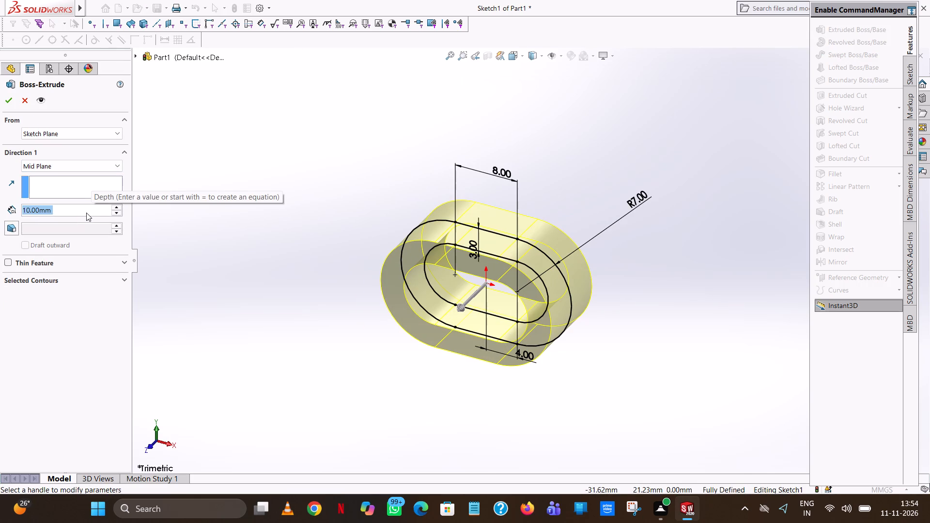
text(15)
key(Return)
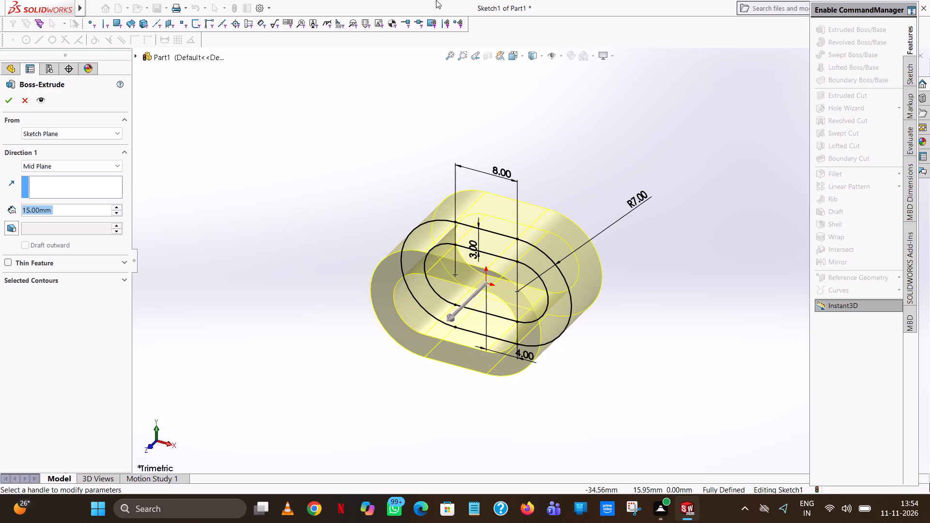
click(12, 105)
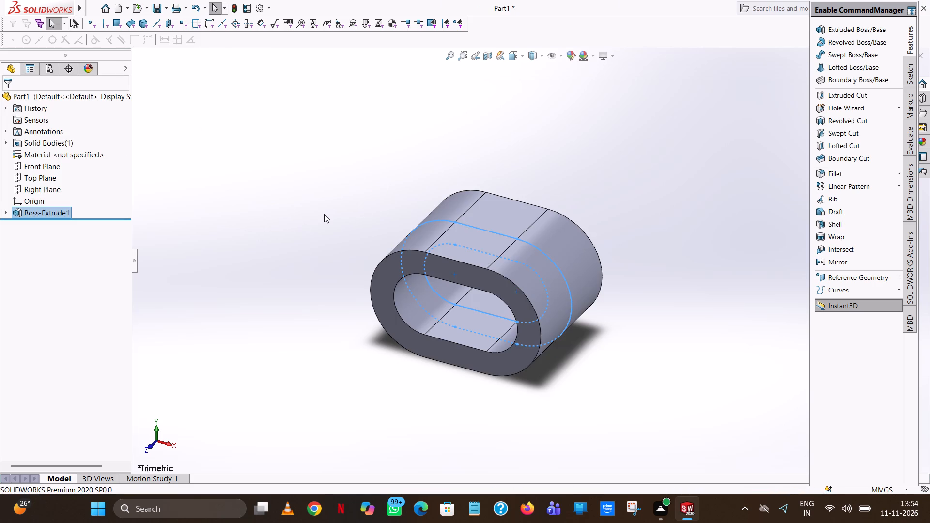
click(324, 214)
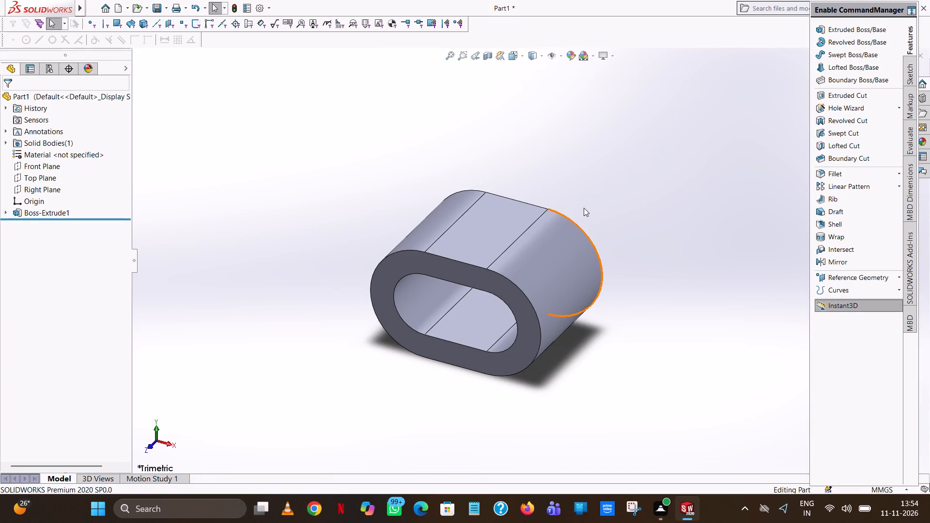
Start an Extruded Boss/Base sketch on the oval head's flat outer face on the negative Y side.
middle_drag(577, 316, 619, 253)
scroll(577, 316, up, 2)
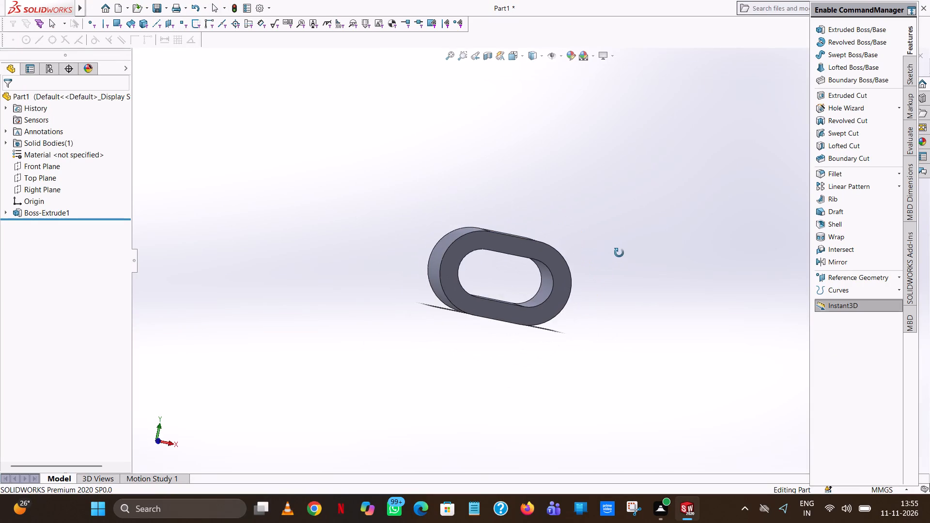
middle_drag(619, 253, 620, 229)
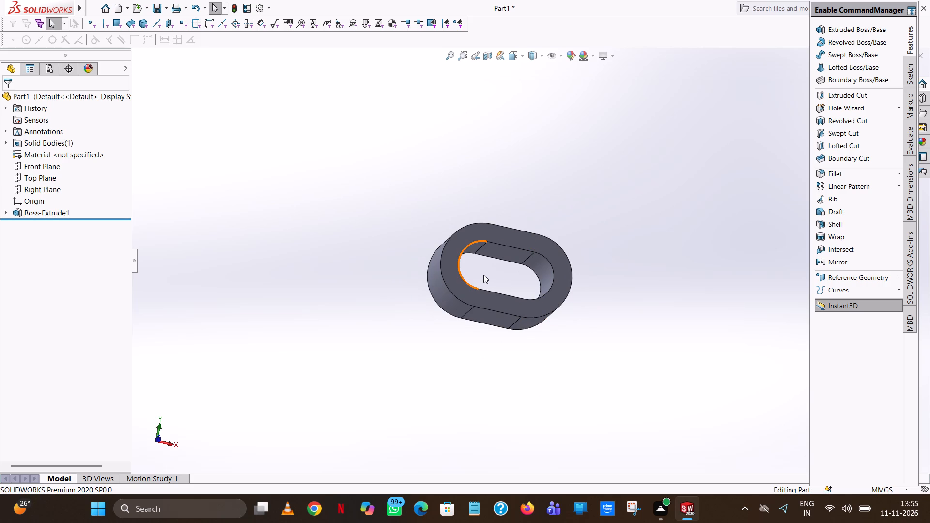
scroll(507, 261, up, 1)
middle_drag(520, 250, 495, 261)
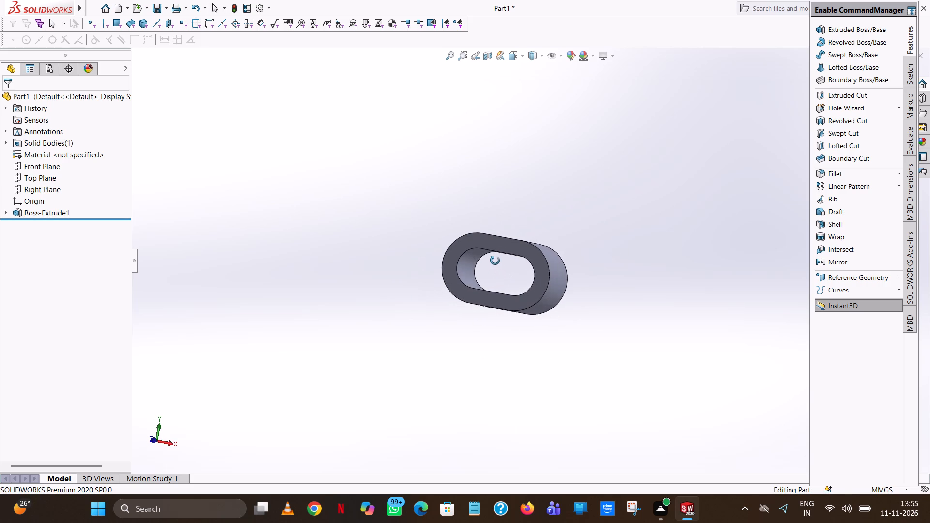
middle_drag(495, 261, 499, 265)
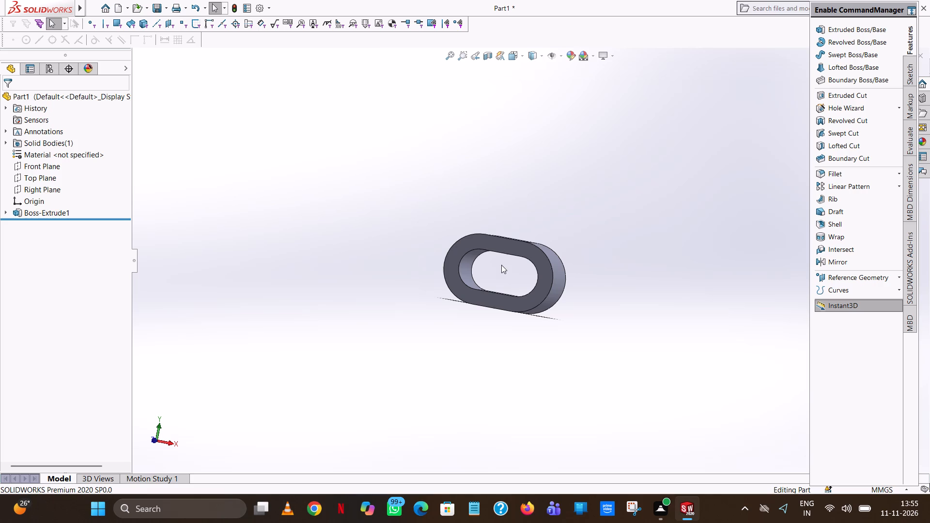
scroll(501, 265, down, 7)
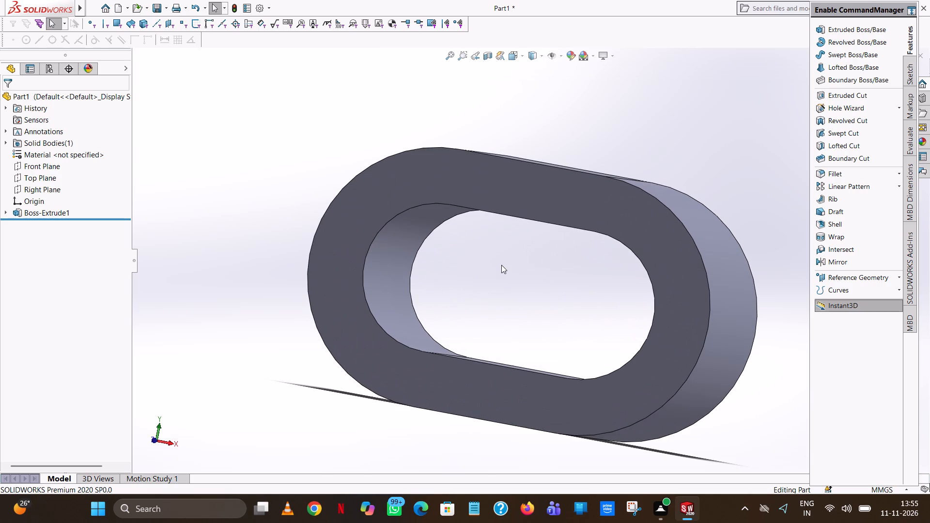
middle_drag(518, 288, 563, 114)
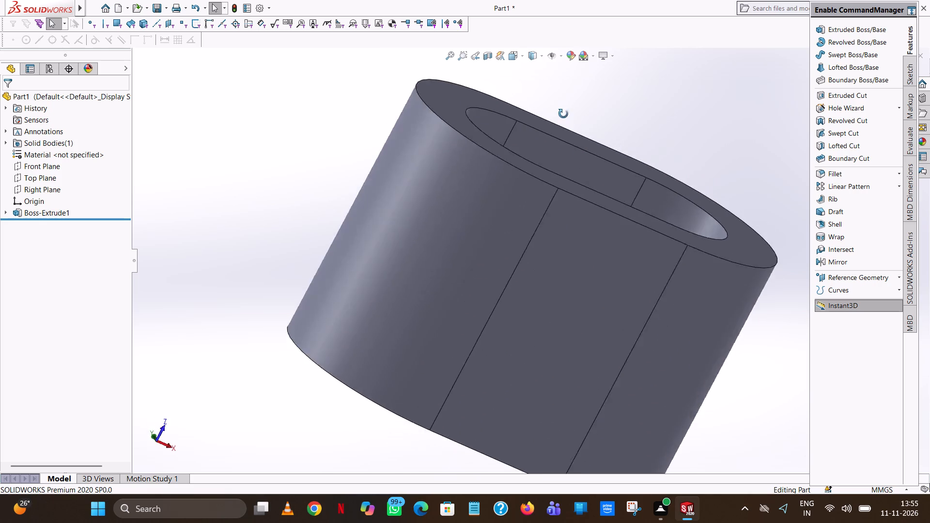
middle_drag(563, 114, 544, 107)
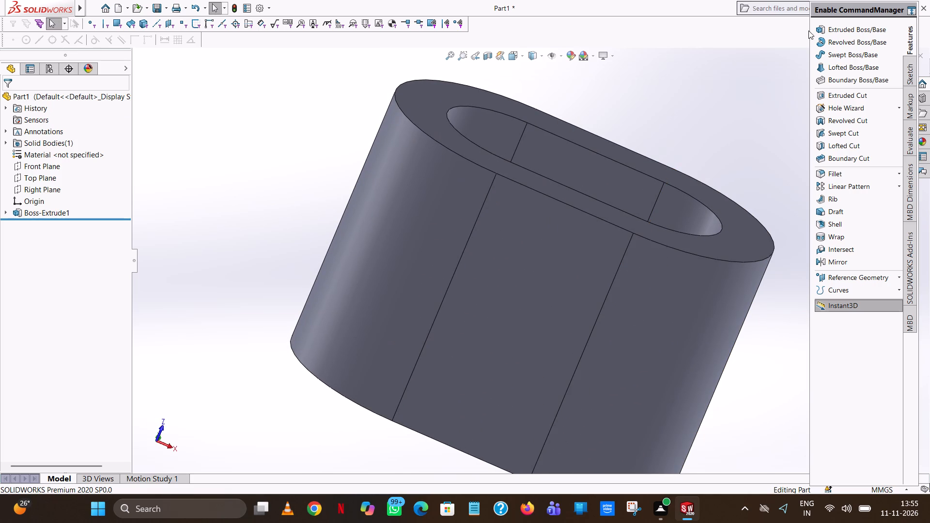
click(836, 24)
click(528, 253)
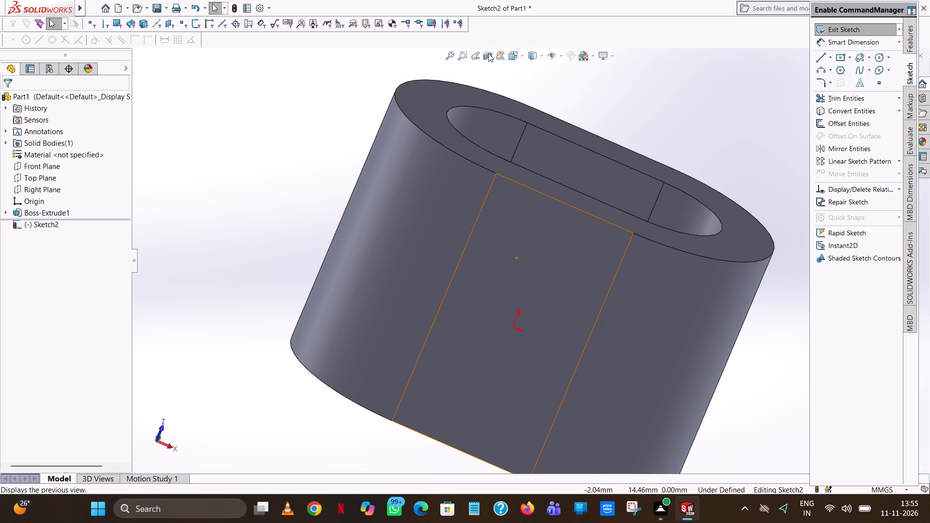
click(523, 61)
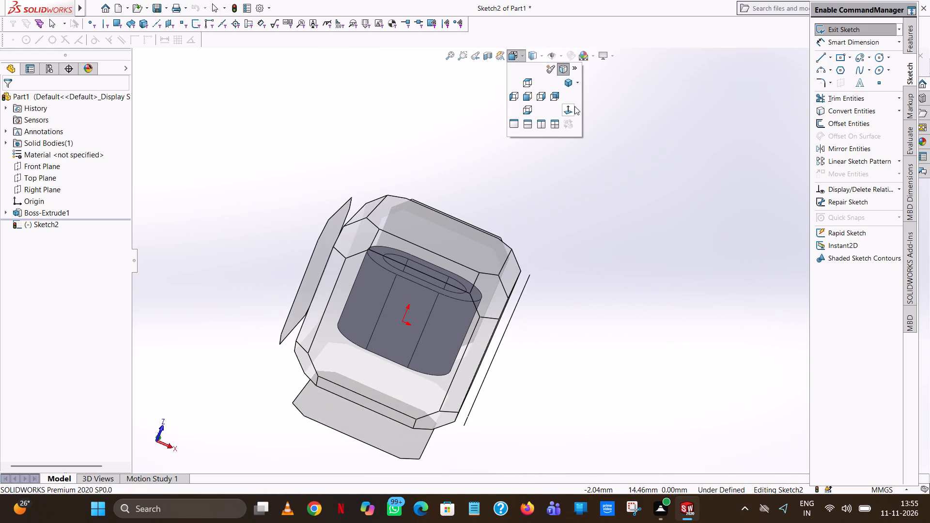
click(574, 106)
click(570, 110)
Sketch a circle centred on the origin with a radius of 11/2 (5.5 mm).
click(884, 58)
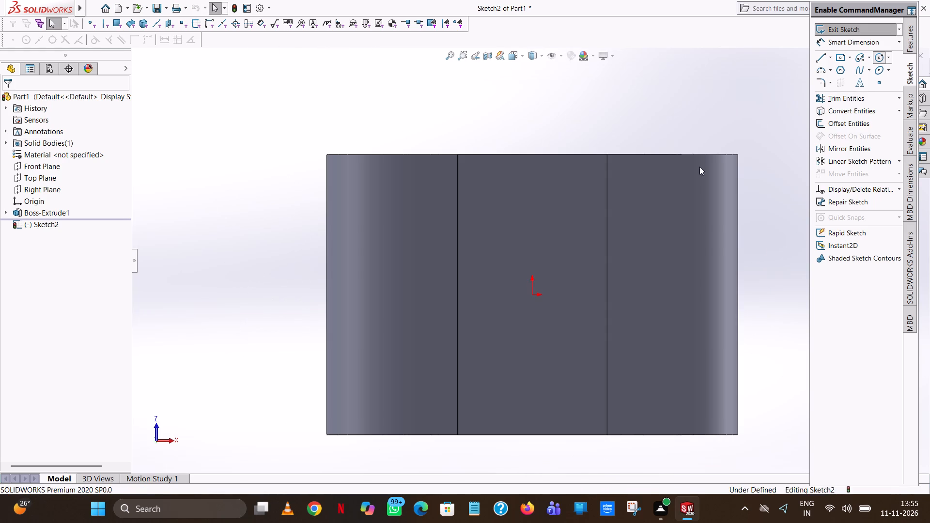
click(533, 296)
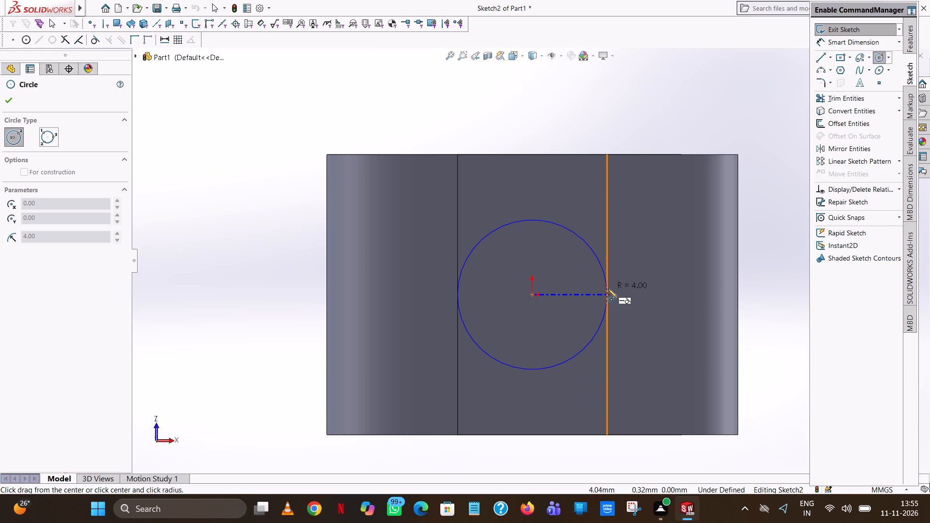
click(634, 287)
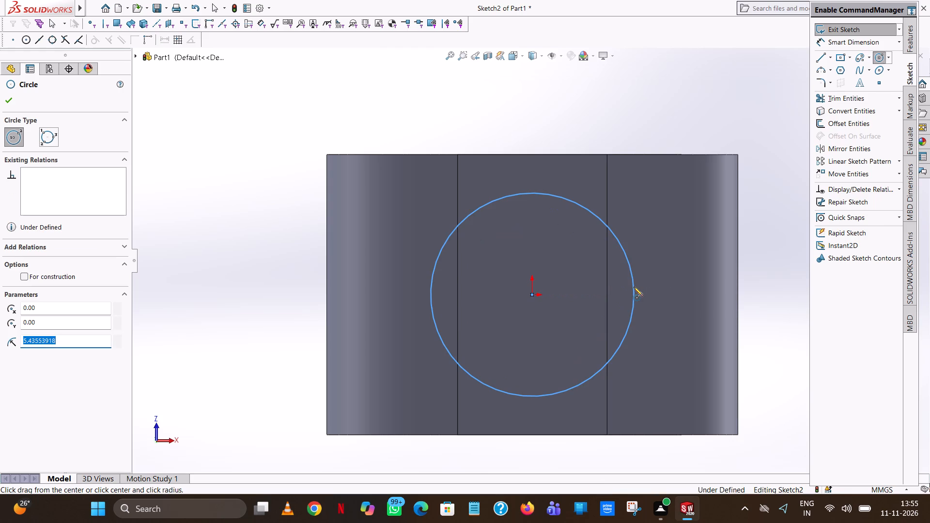
text(11/2)
key(Return)
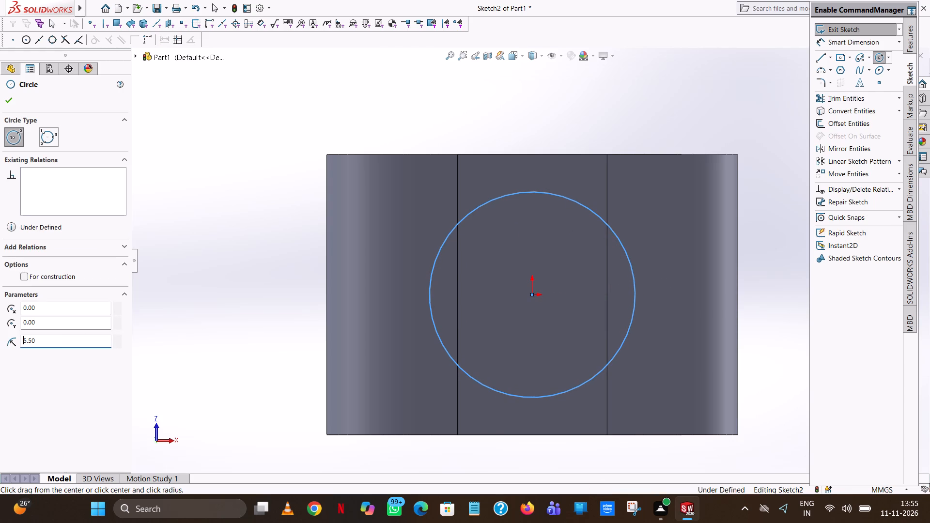
right_click(634, 287)
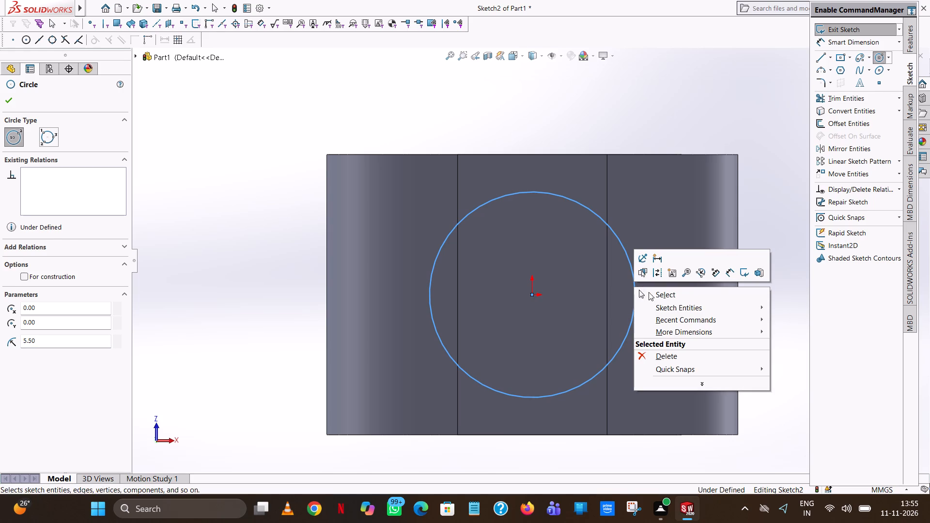
click(658, 299)
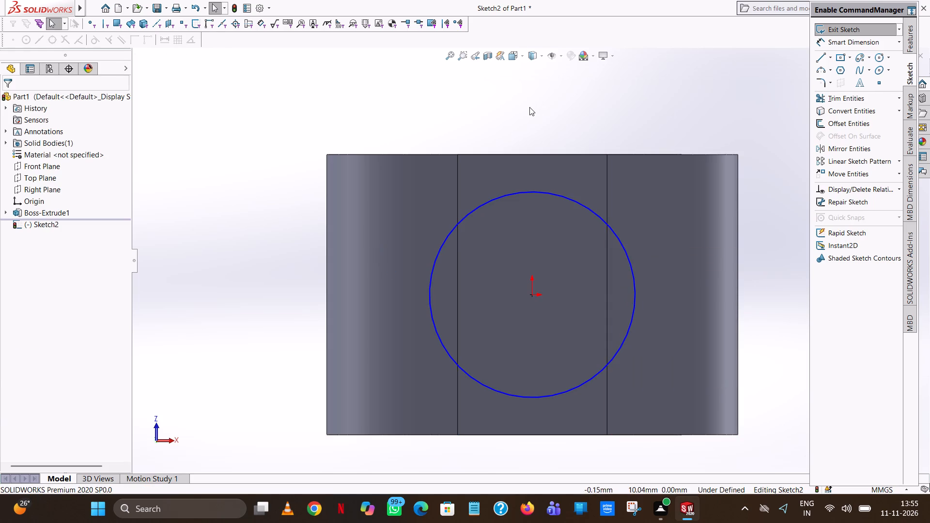
click(529, 107)
Dimension the shank circle on the oval head's flat face with an 11 mm diameter.
middle_drag(535, 119, 548, 350)
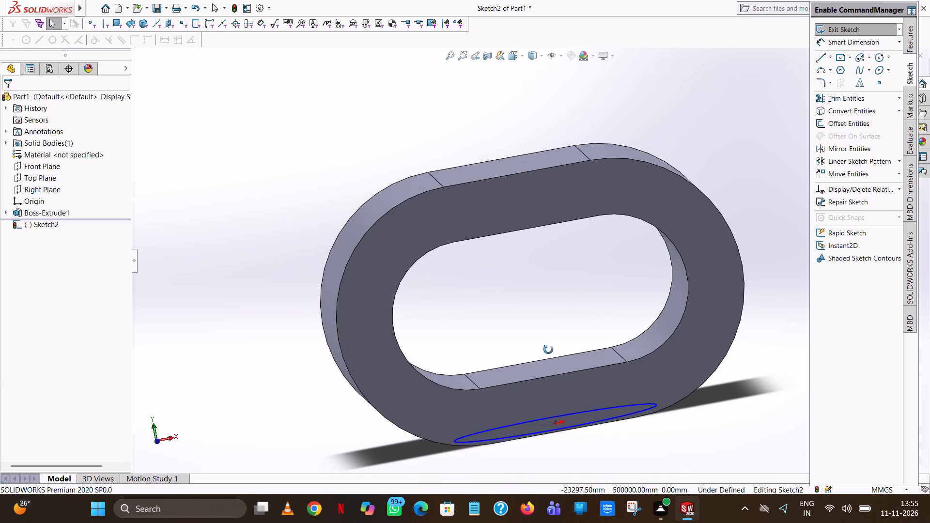
middle_drag(548, 350, 544, 341)
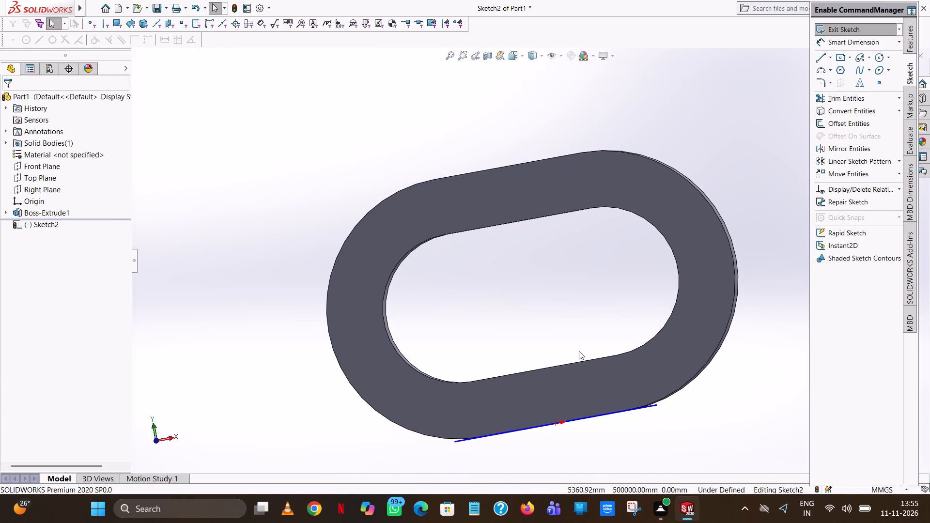
scroll(634, 415, up, 1)
middle_drag(627, 402, 623, 398)
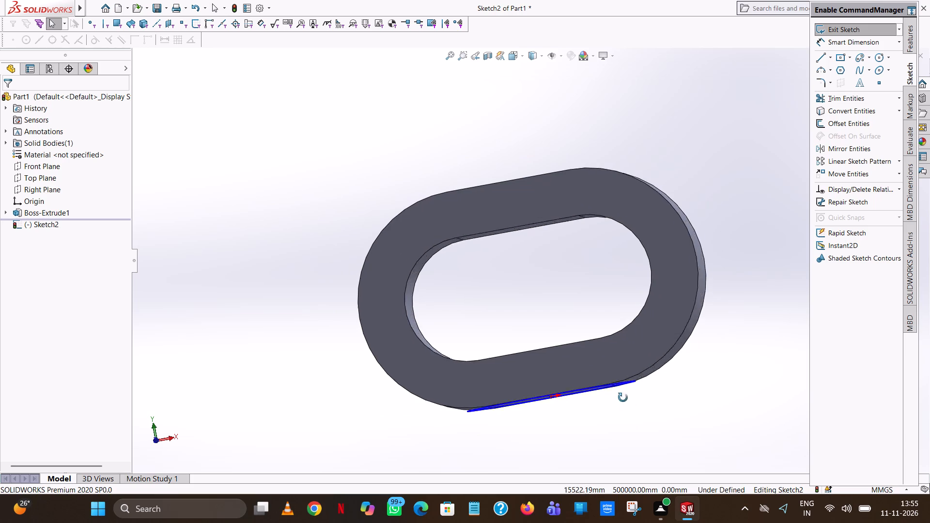
middle_drag(623, 398, 595, 188)
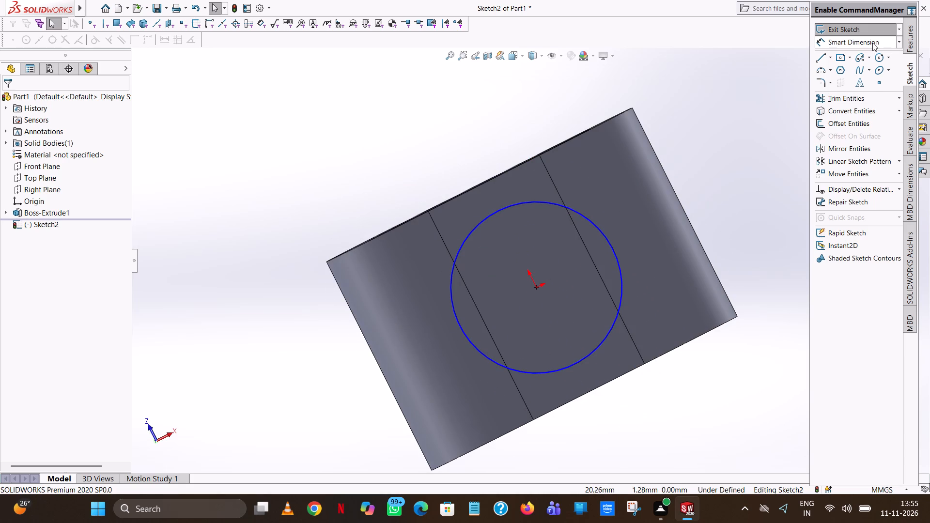
click(872, 43)
click(521, 205)
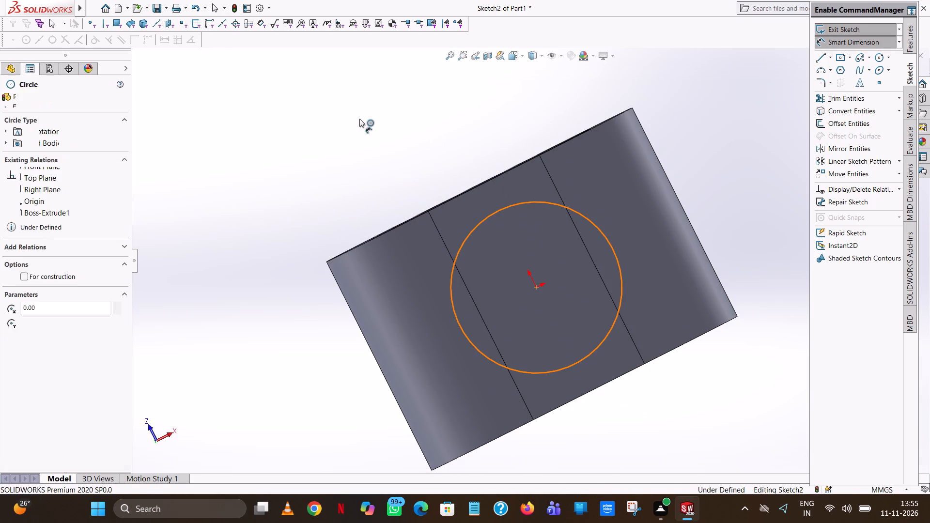
click(359, 119)
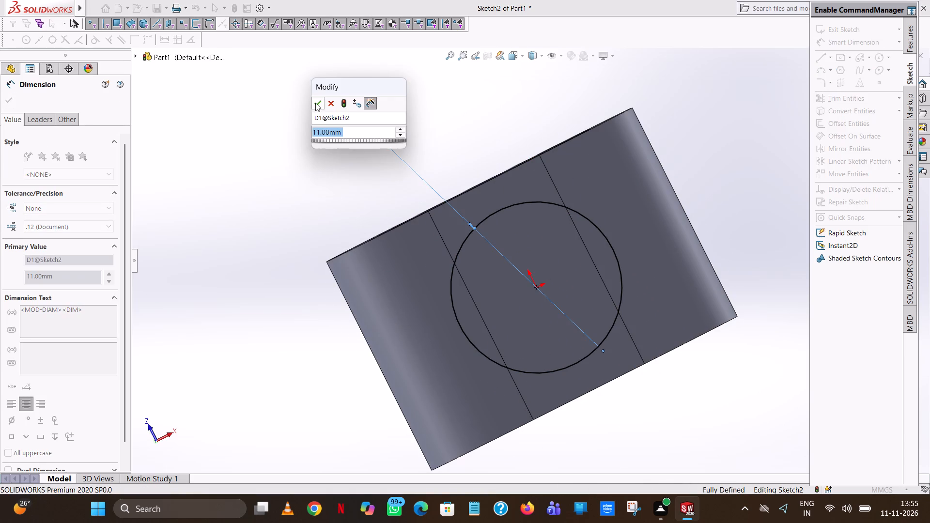
click(315, 103)
click(275, 129)
Extrude the shank circle away from the oval head with a Blind depth of 52-7-7 (38 mm), merging the result.
middle_drag(429, 125, 462, 311)
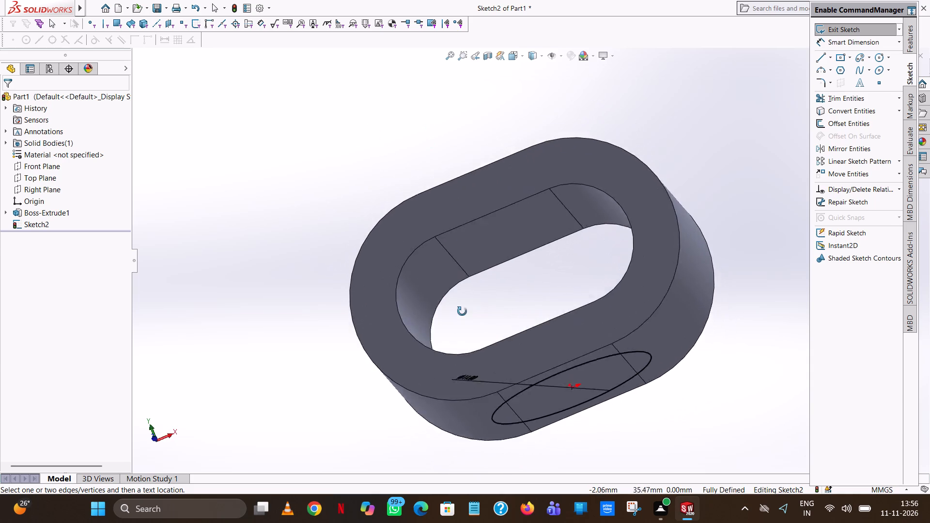
middle_drag(462, 311, 468, 337)
click(913, 43)
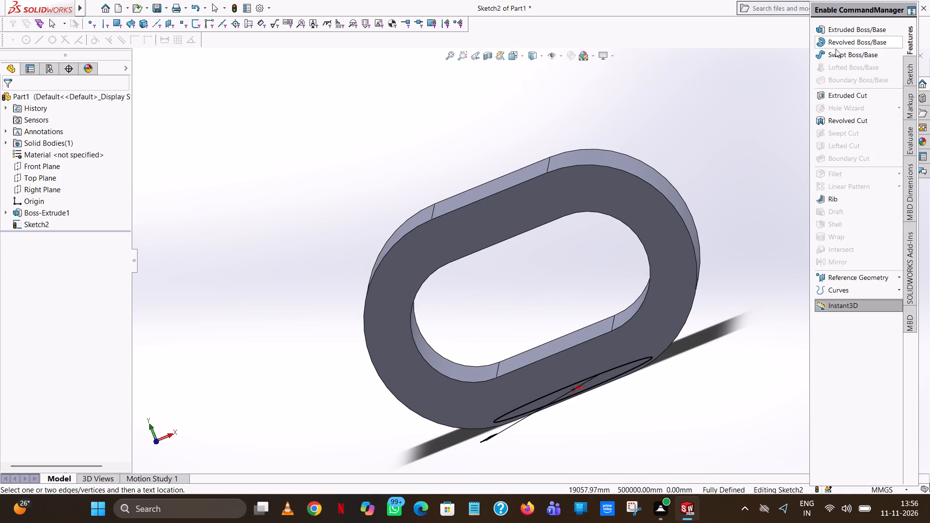
click(844, 29)
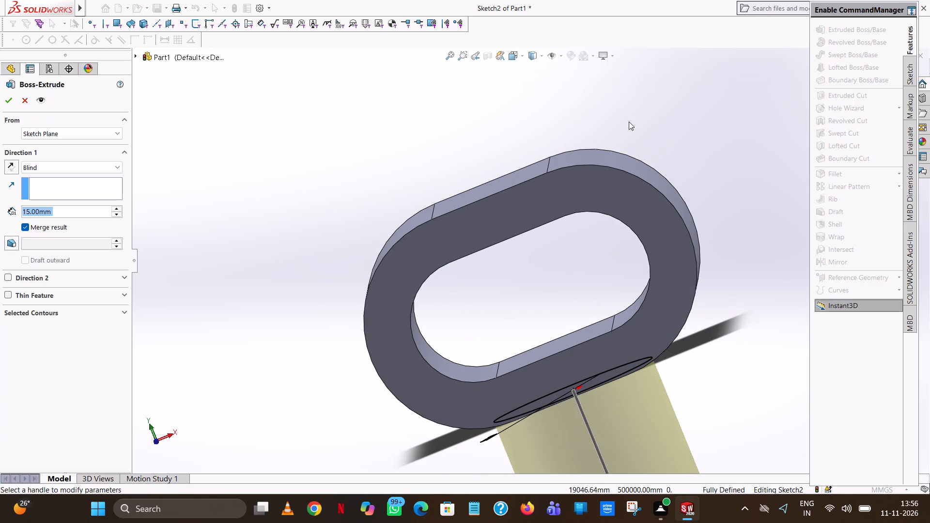
scroll(537, 279, up, 4)
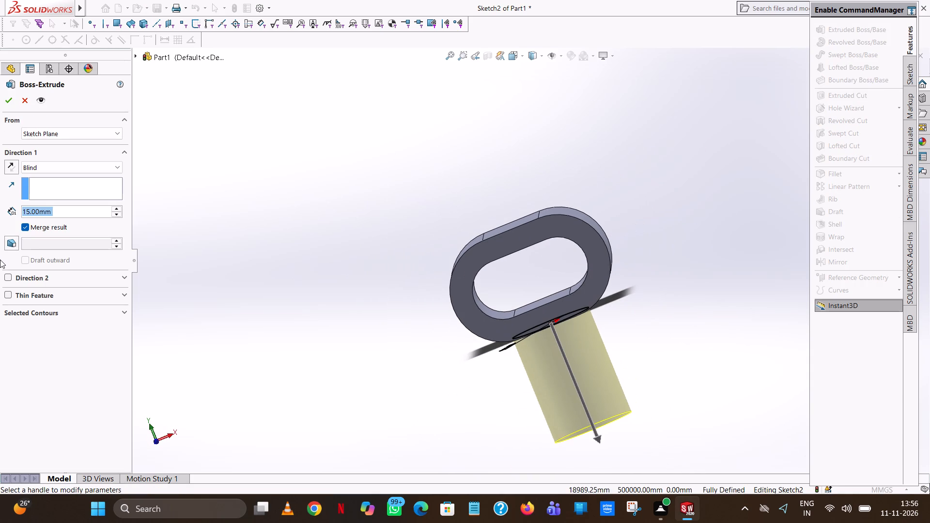
text(52)
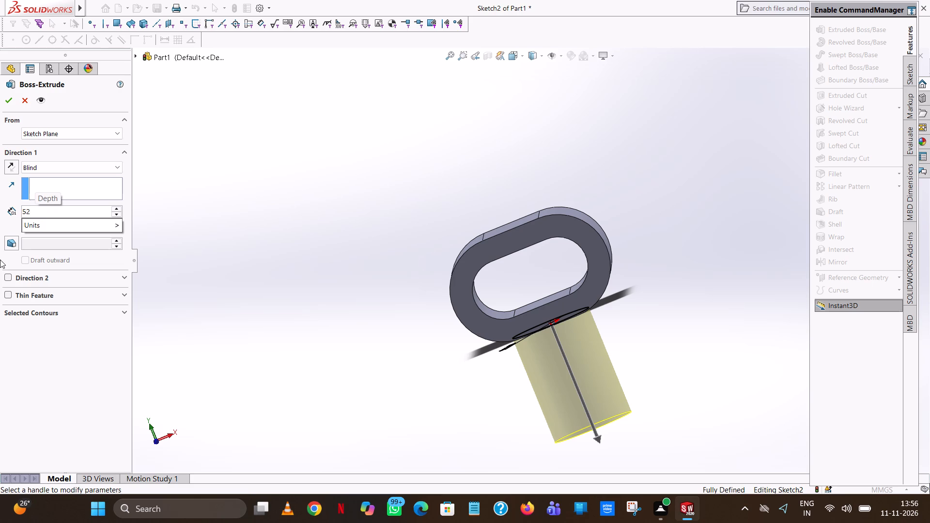
text(-7-)
key(7)
key(Return)
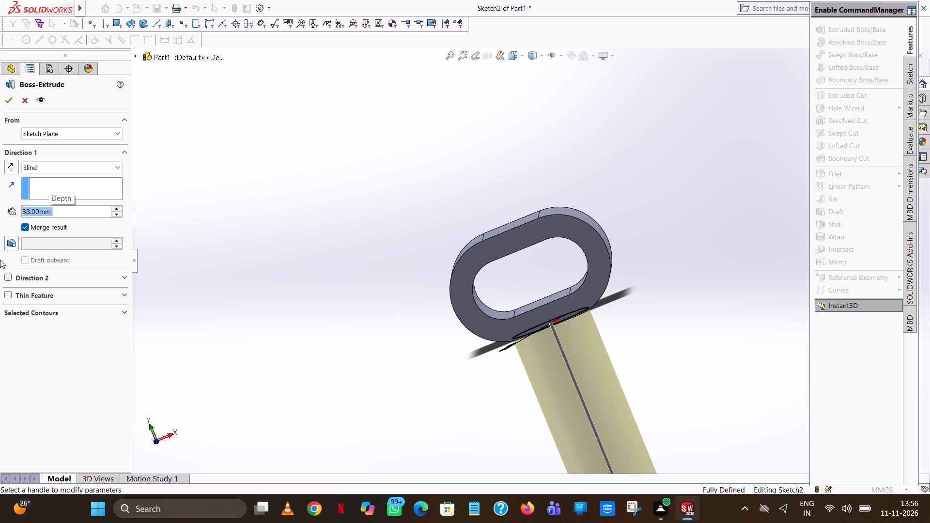
scroll(652, 300, up, 2)
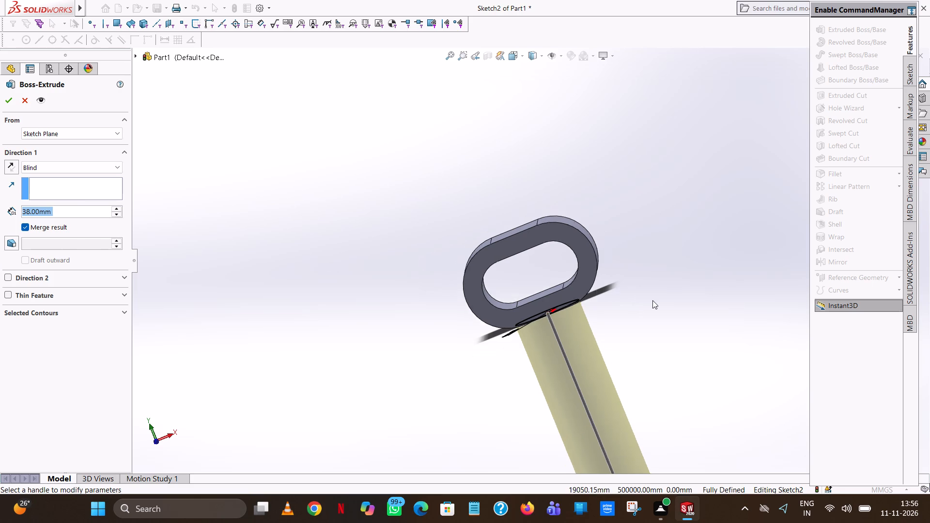
scroll(652, 300, up, 2)
click(8, 101)
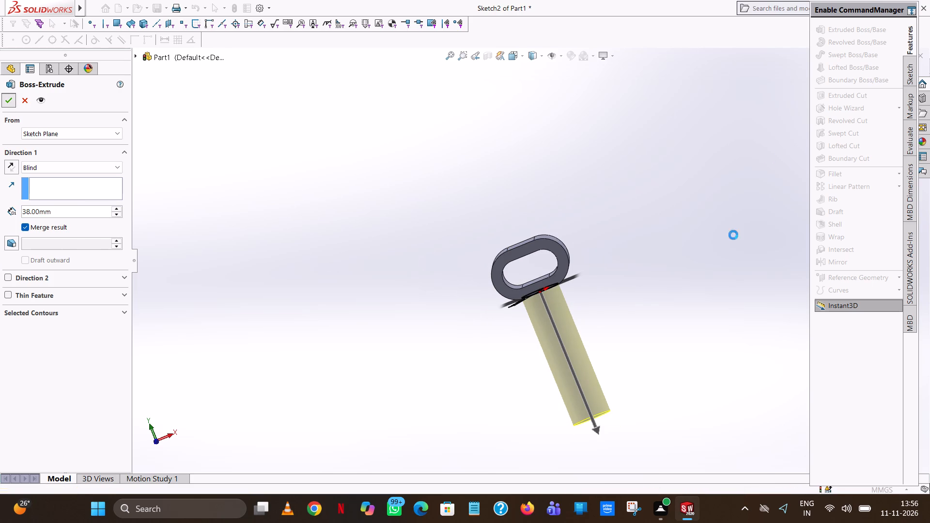
click(624, 277)
Start an Extruded Boss/Base sketch on the shank's free circular end face and view it face-on.
middle_drag(559, 298, 550, 284)
scroll(559, 298, up, 1)
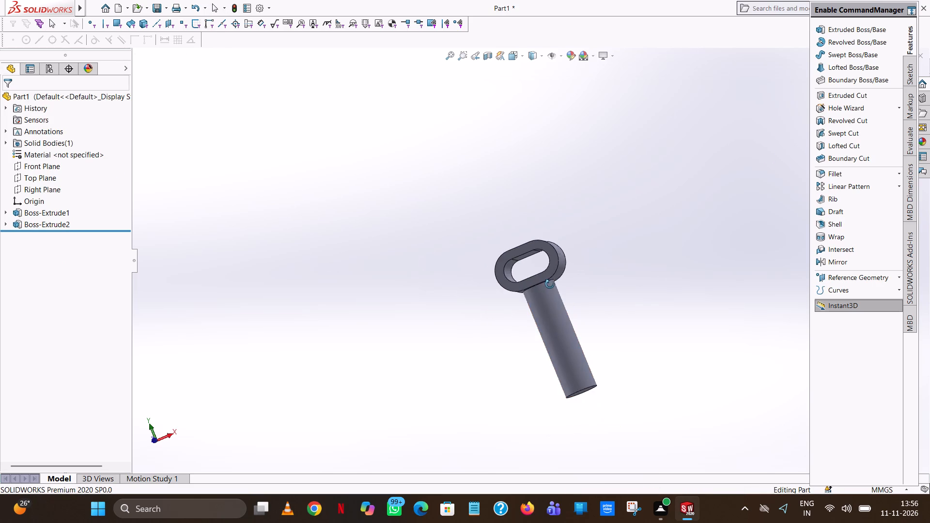
middle_drag(550, 284, 564, 383)
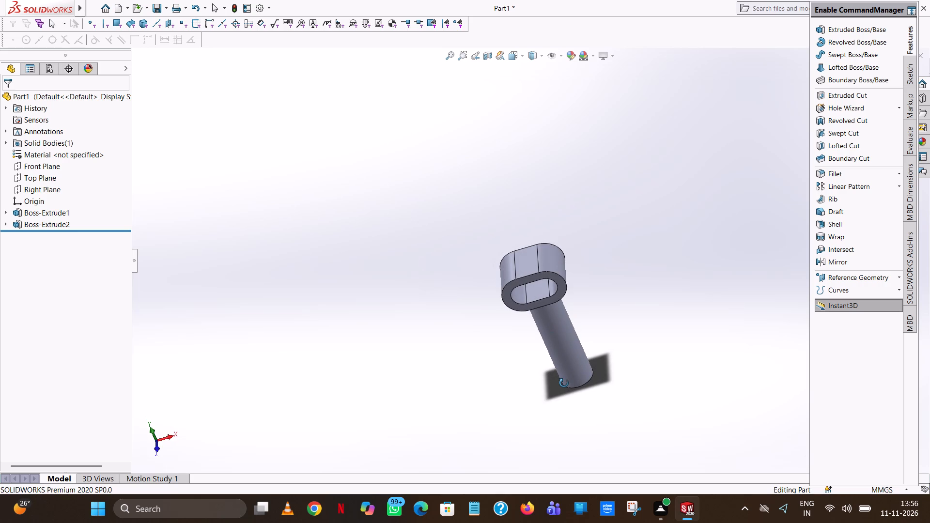
middle_drag(564, 383, 559, 185)
scroll(561, 289, up, 1)
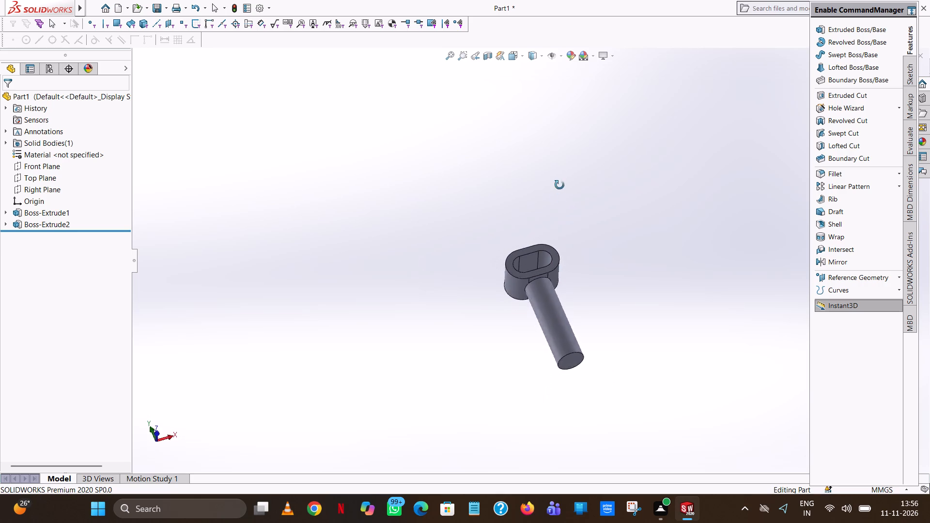
middle_drag(559, 185, 549, 151)
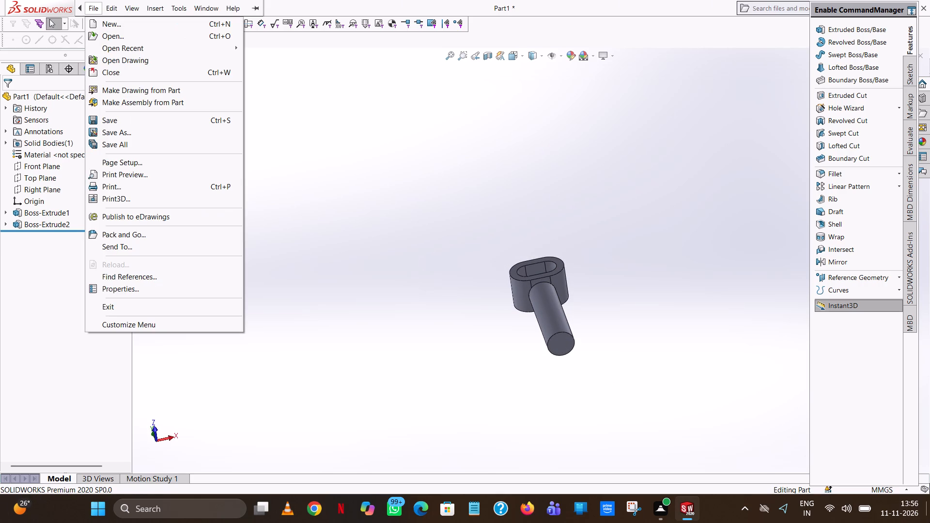
click(692, 319)
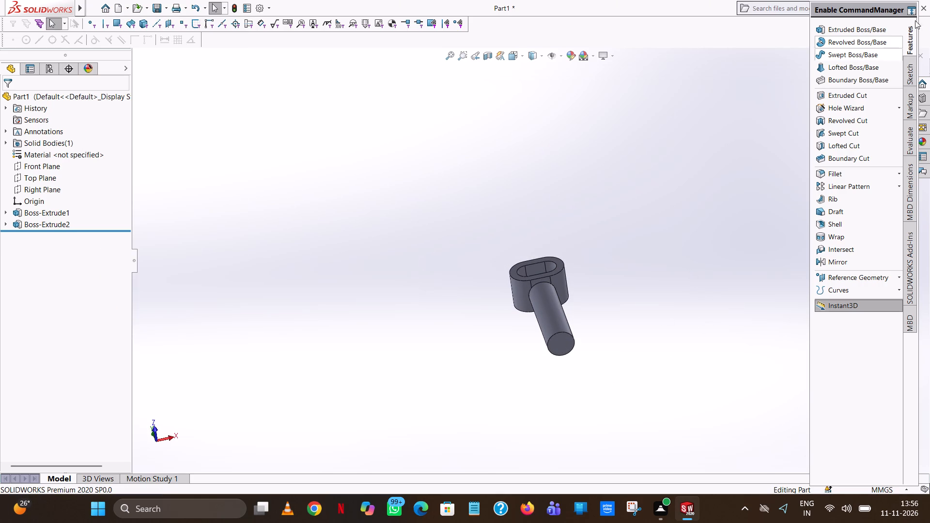
click(873, 27)
click(564, 343)
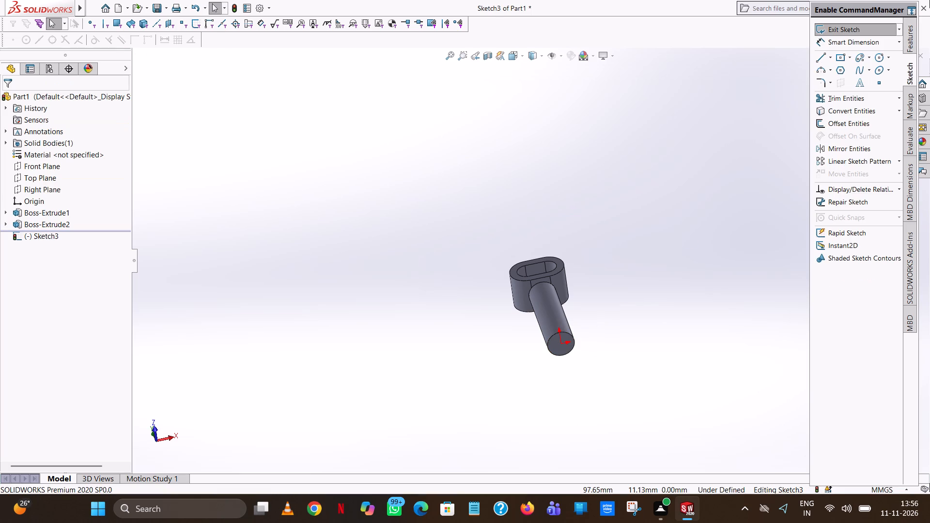
click(518, 58)
click(569, 111)
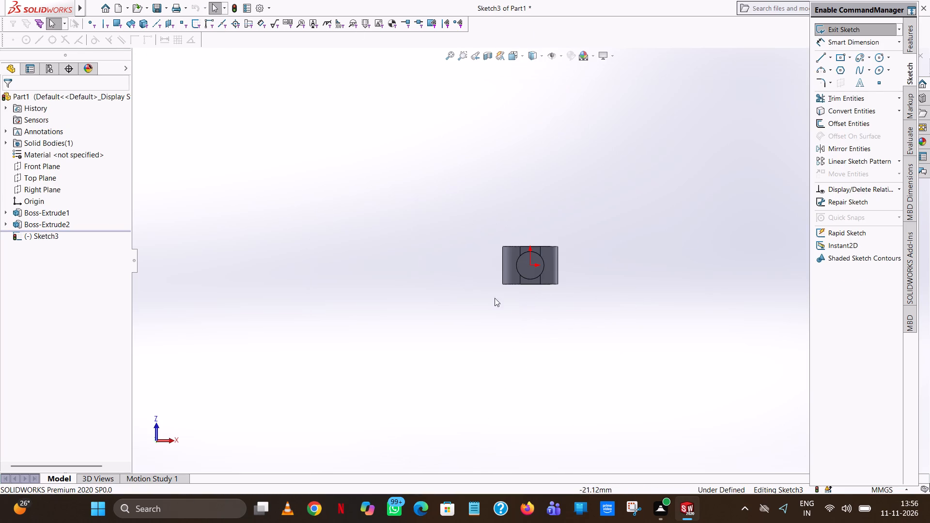
scroll(542, 288, down, 5)
Sketch a circle centred on the origin of the shank's end face with a radius of 2.5 mm.
click(878, 56)
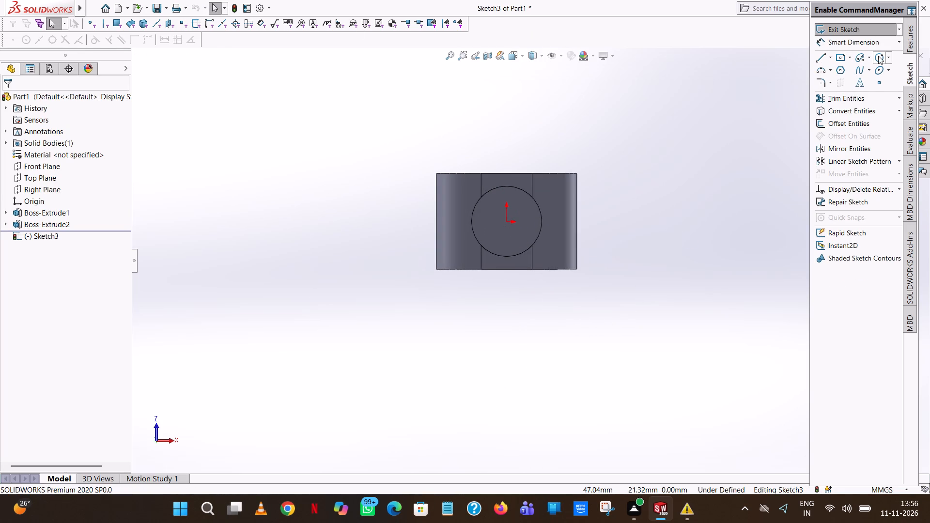
click(507, 223)
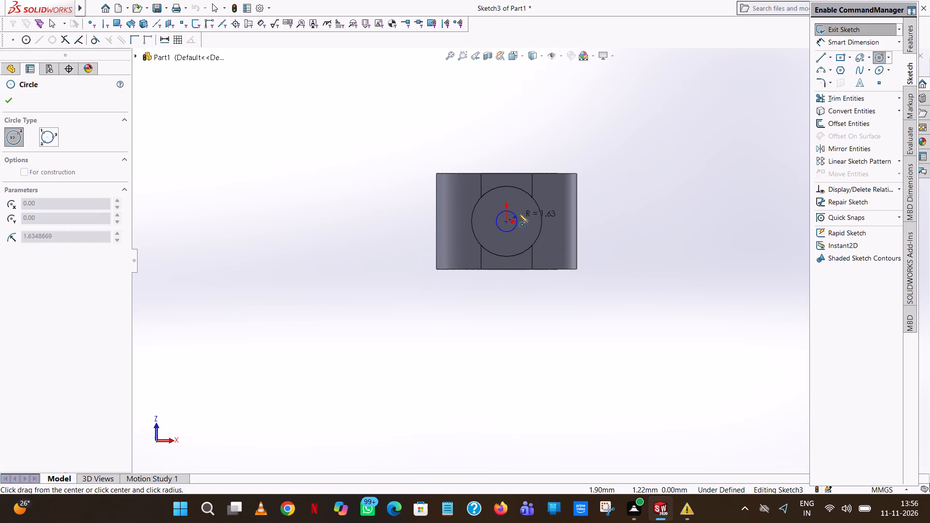
click(519, 214)
text(2.5)
key(Return)
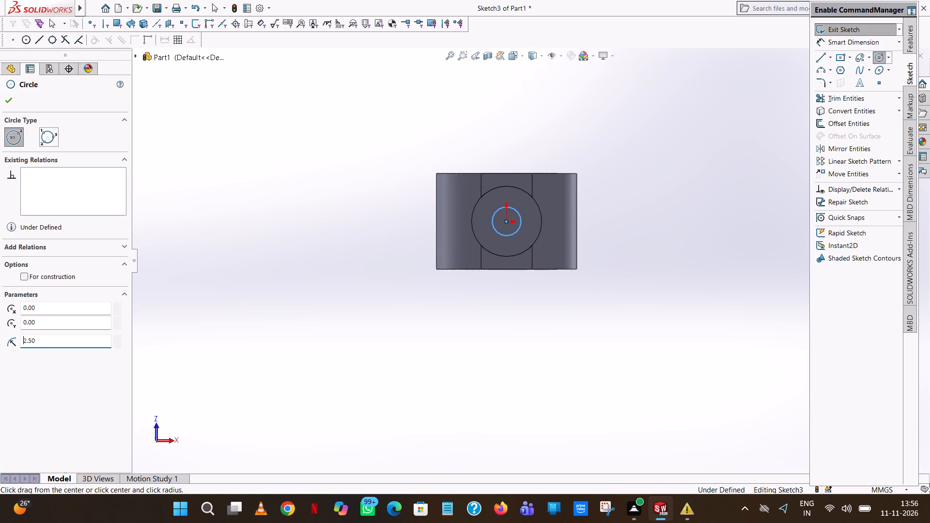
right_click(519, 214)
click(568, 216)
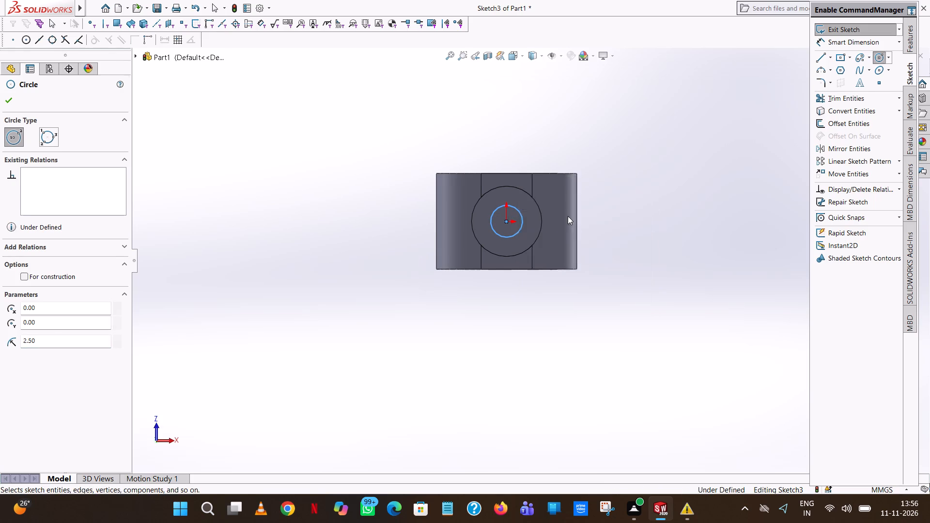
click(642, 161)
Dimension the small circle on the shank's end face with a 5 mm diameter.
click(867, 45)
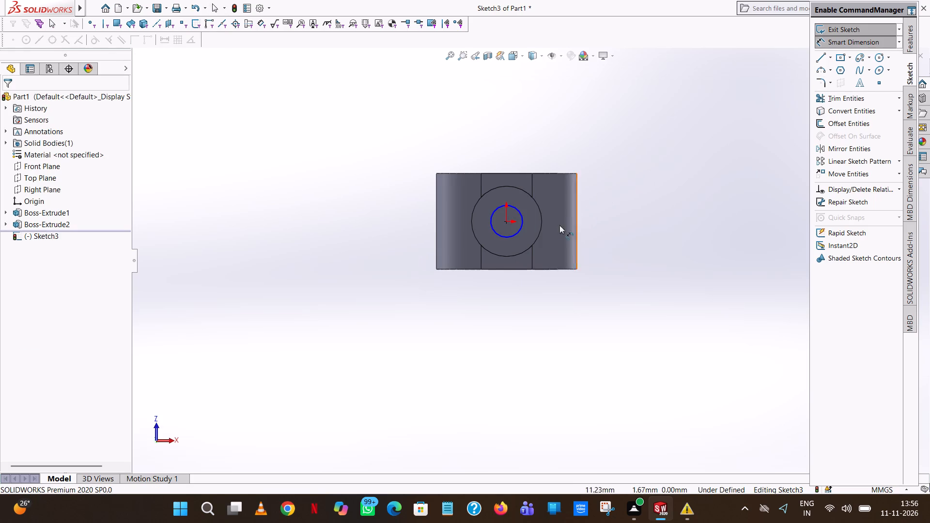
click(514, 234)
click(720, 287)
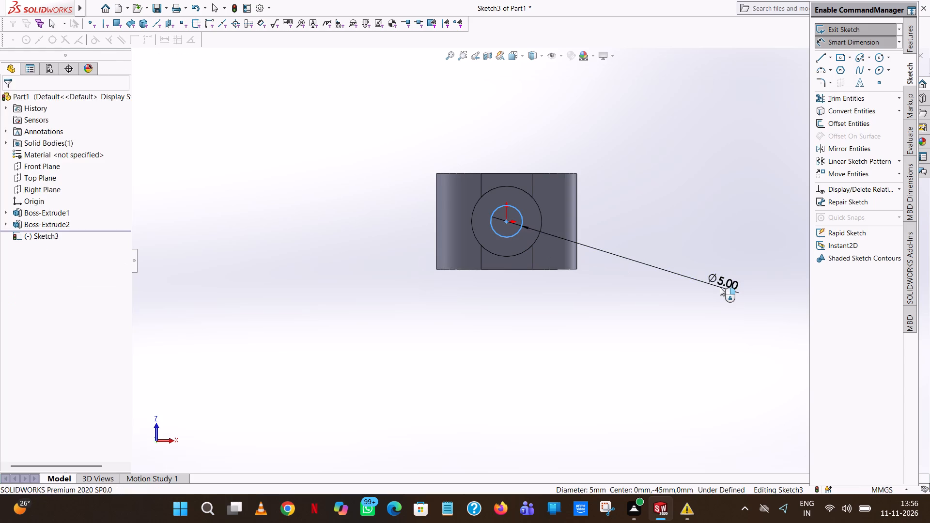
click(679, 276)
click(700, 201)
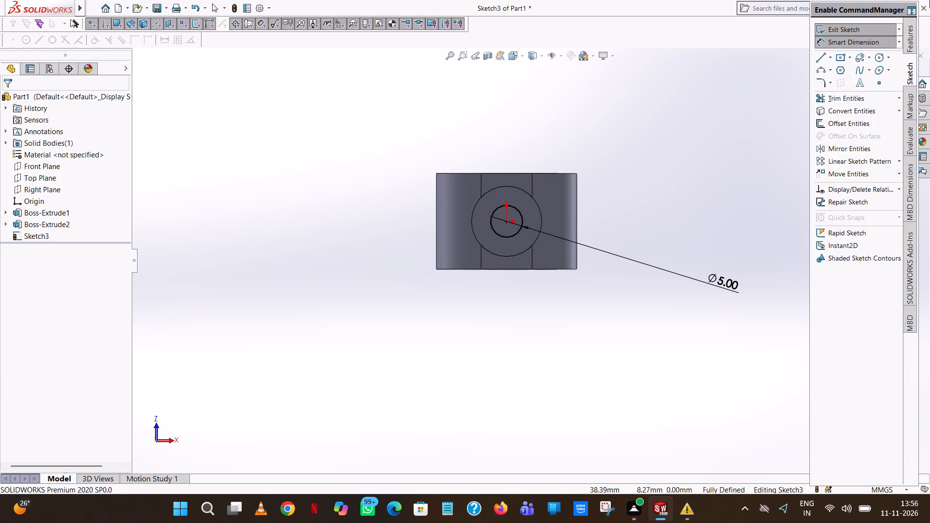
Extrude the 5 mm circle outward from the shank's end face with a Blind depth of 7 mm, merging the result.
click(913, 27)
click(857, 32)
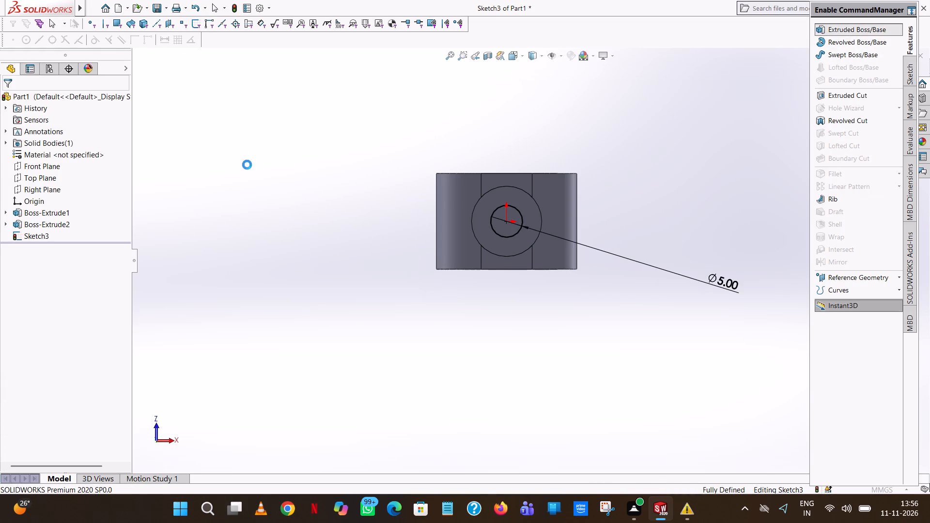
middle_drag(198, 195, 193, 349)
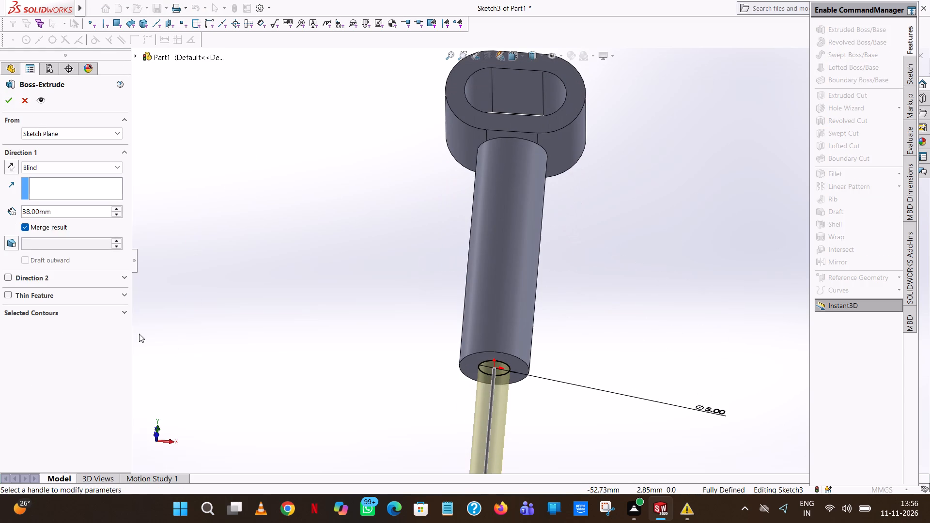
double_click(66, 206)
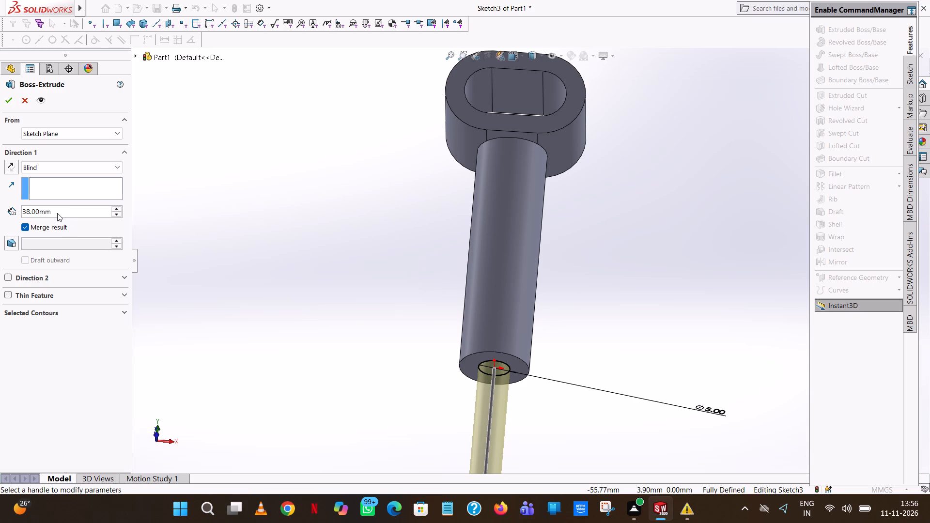
double_click(57, 213)
key(7)
key(Return)
click(3, 104)
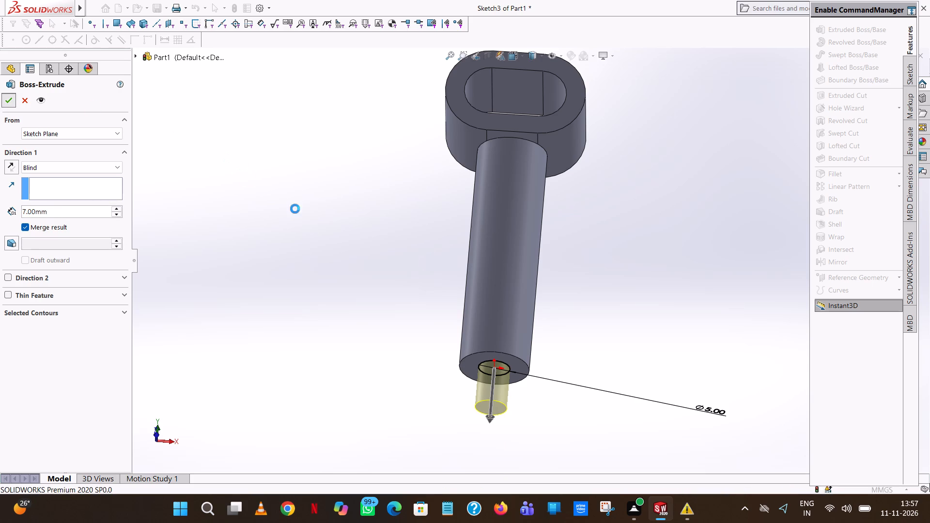
click(323, 218)
scroll(341, 222, up, 3)
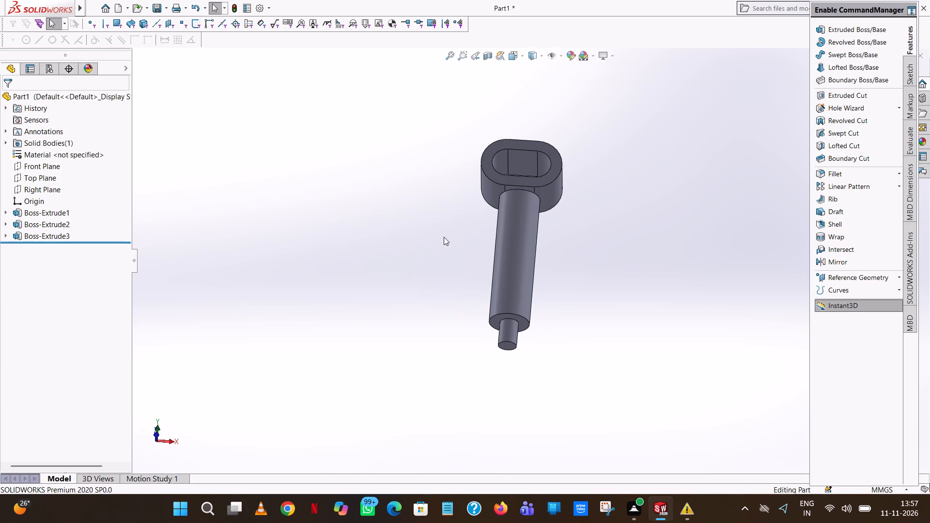
Start an Extruded Boss/Base sketch on the shank's end face beneath the oval head and view it face-on with the whole part visible.
middle_drag(616, 192, 618, 263)
scroll(542, 200, down, 5)
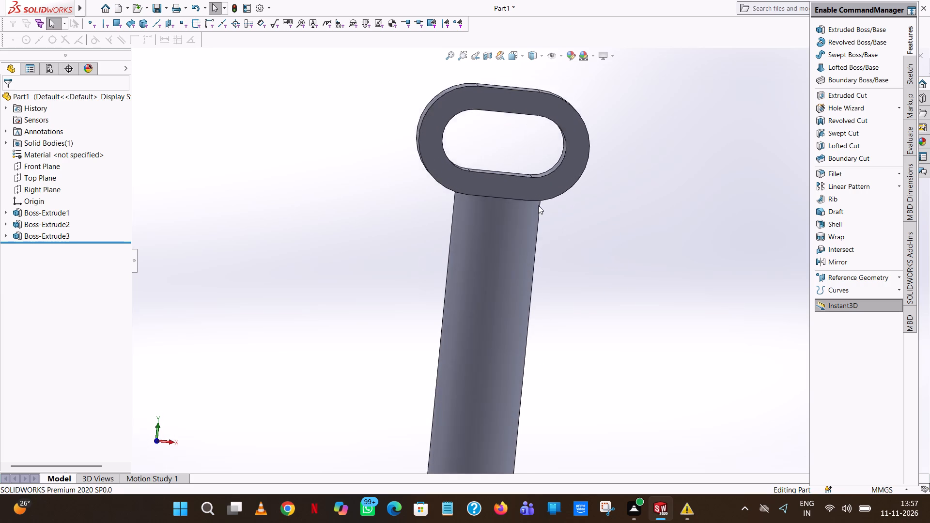
scroll(538, 205, down, 8)
middle_click(538, 205)
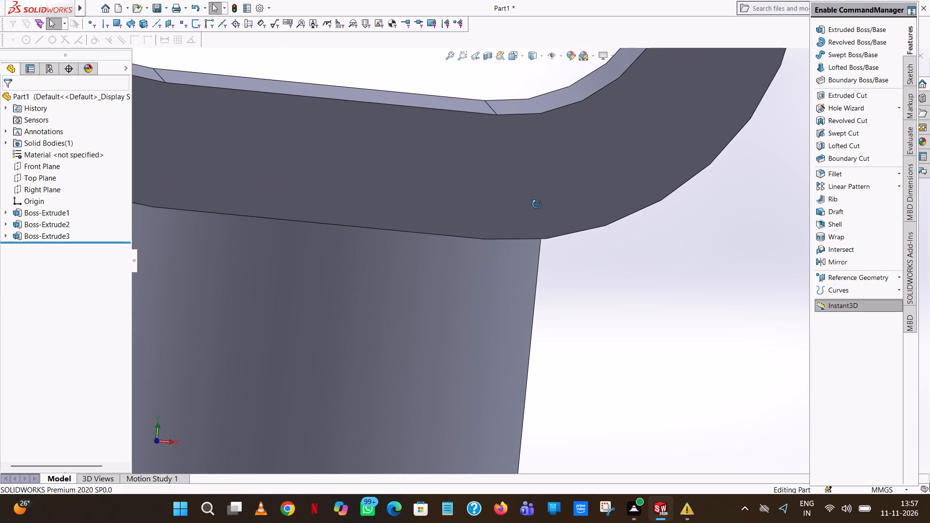
scroll(535, 199, down, 1)
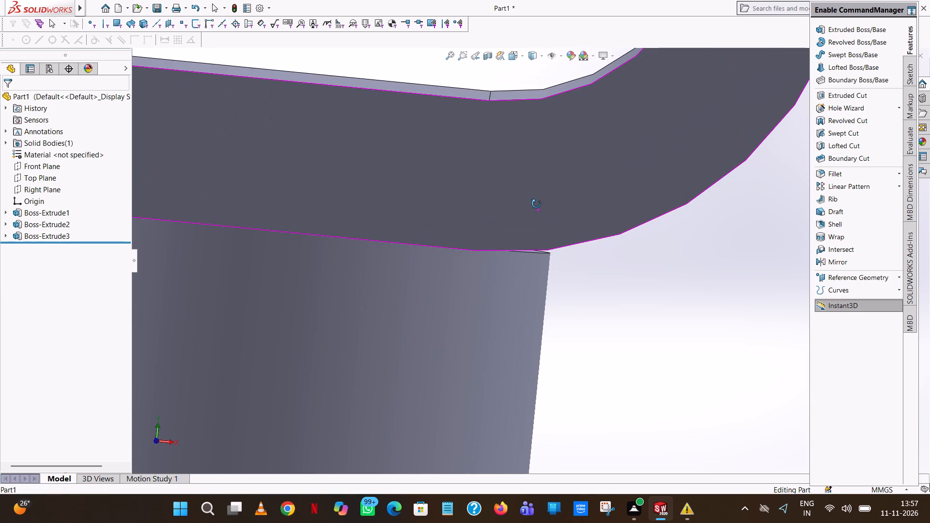
scroll(547, 259, down, 6)
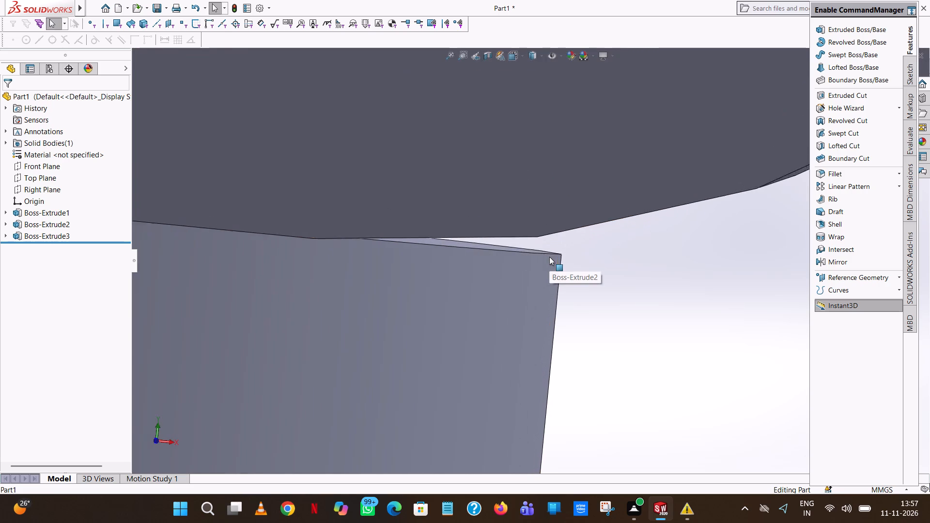
scroll(549, 257, down, 8)
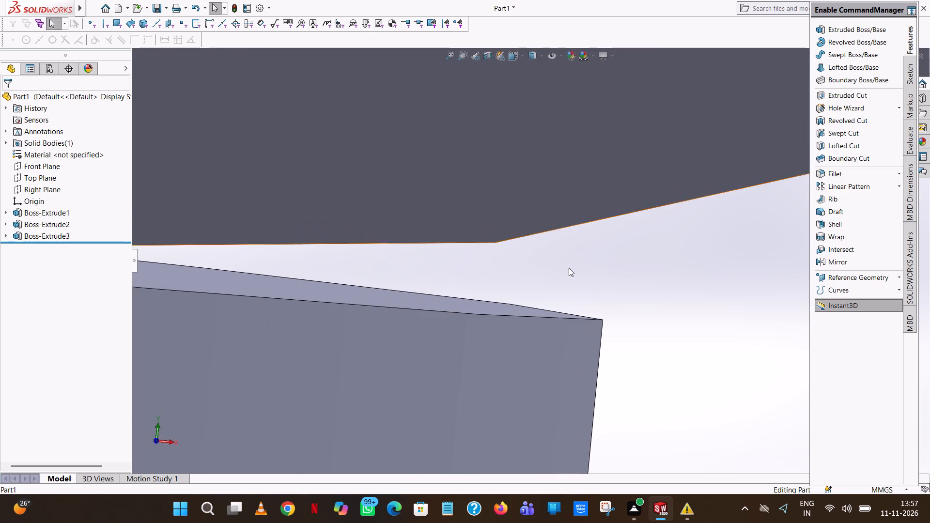
scroll(569, 268, up, 3)
middle_drag(569, 268, 558, 269)
scroll(565, 269, up, 1)
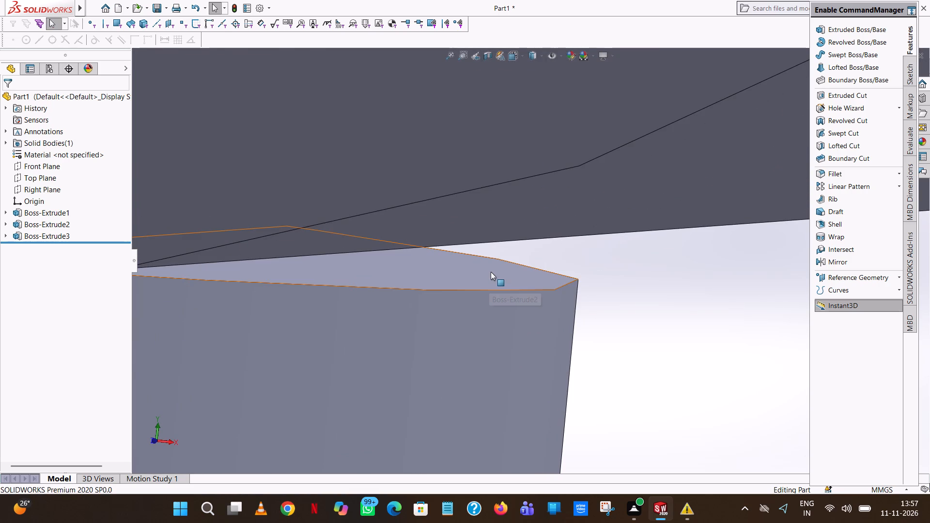
click(834, 26)
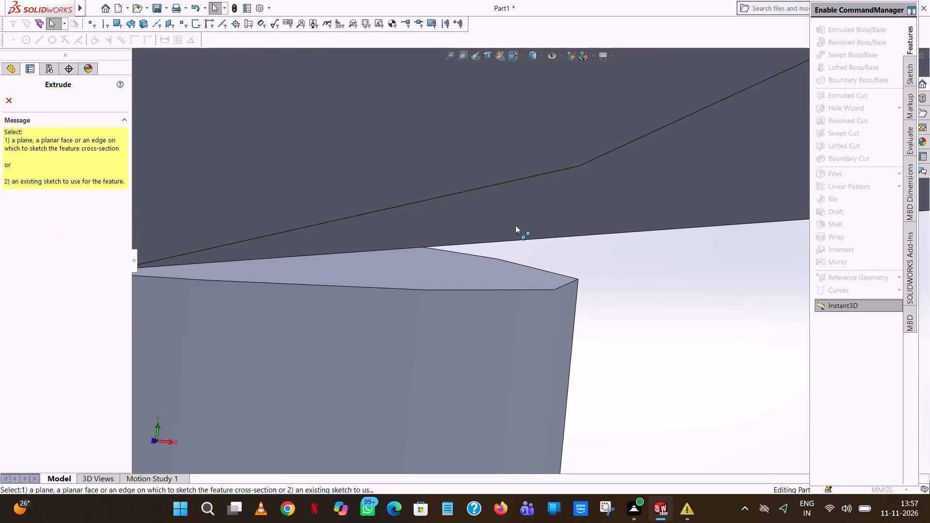
click(448, 274)
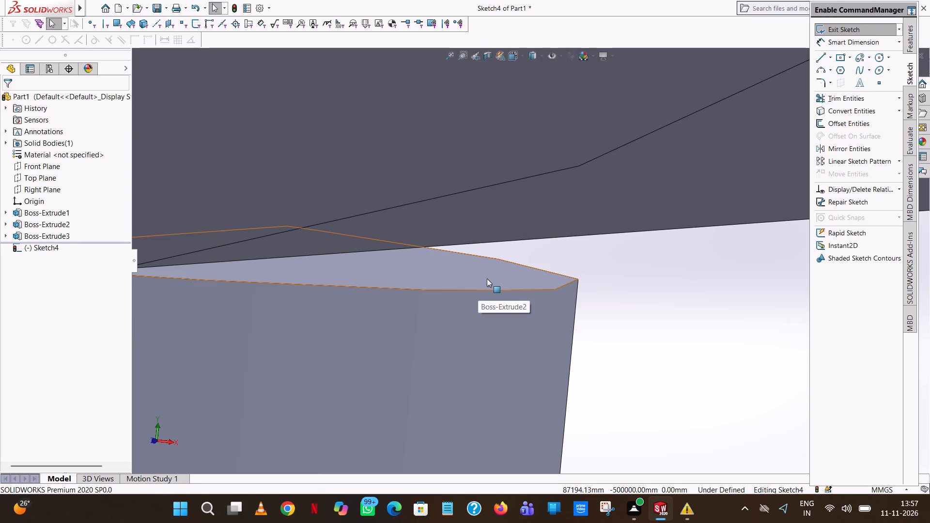
scroll(487, 278, up, 9)
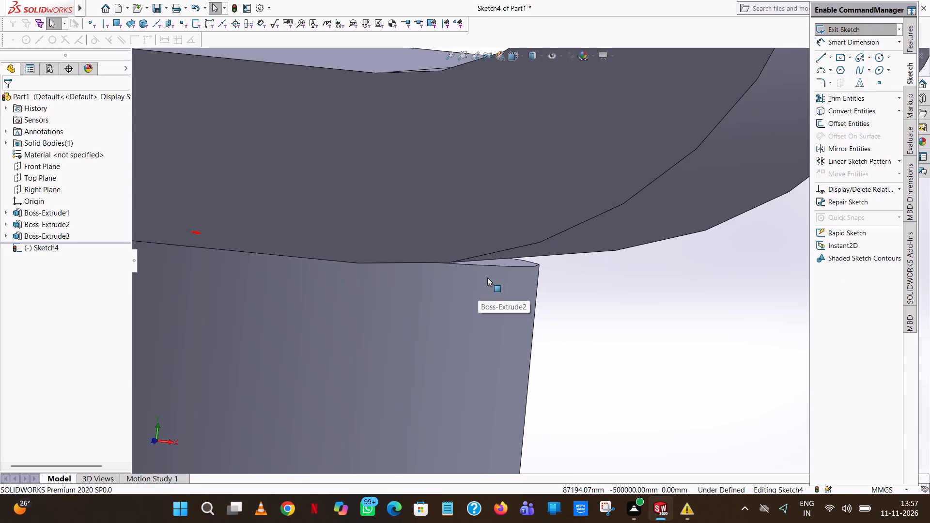
click(521, 55)
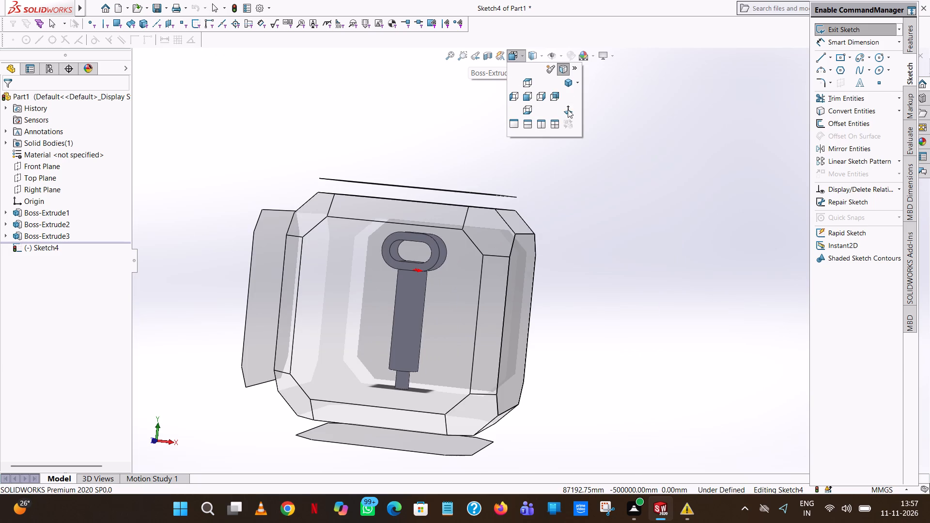
click(568, 109)
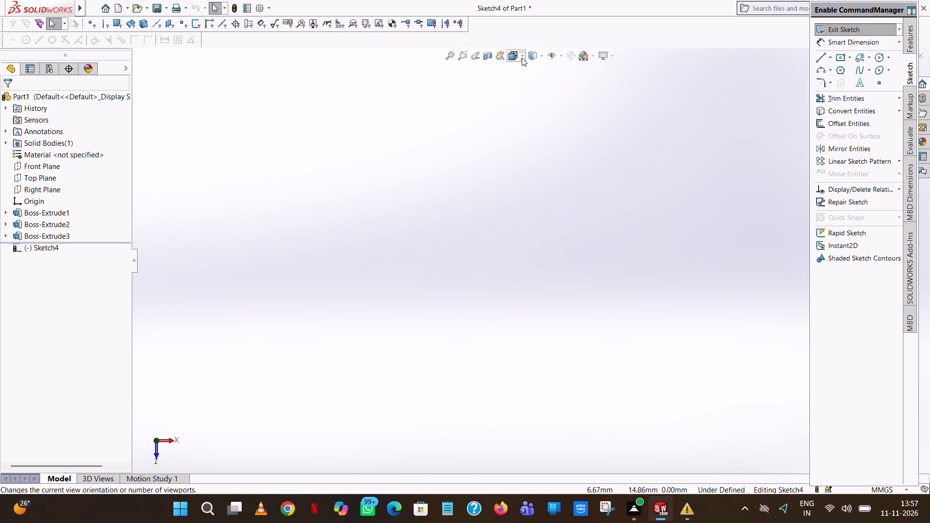
click(522, 58)
click(563, 108)
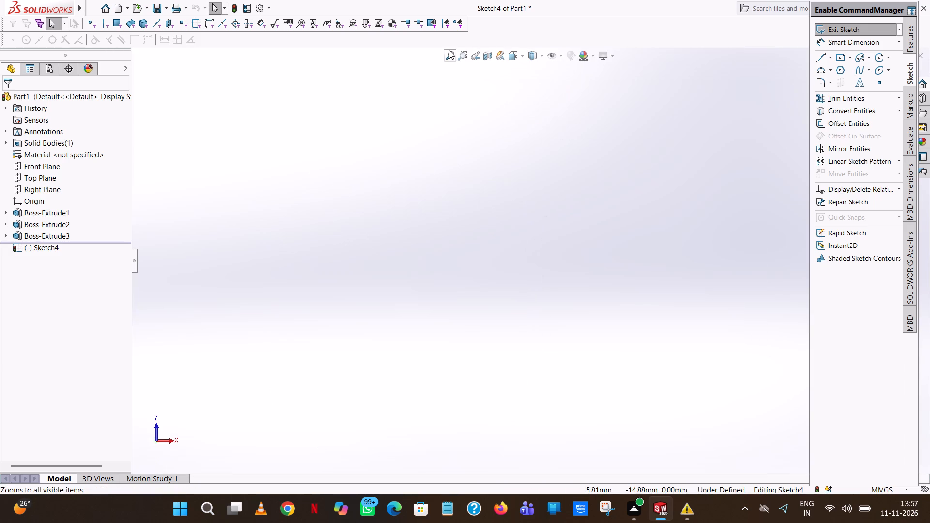
click(452, 53)
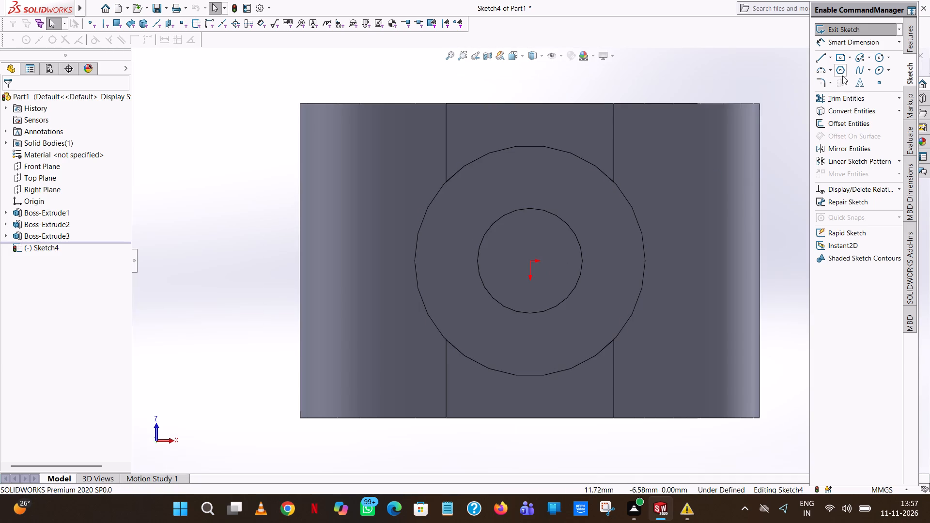
Sketch a circle centred on the origin of the shank's head-side end face with a radius of 11/2 mm.
click(878, 53)
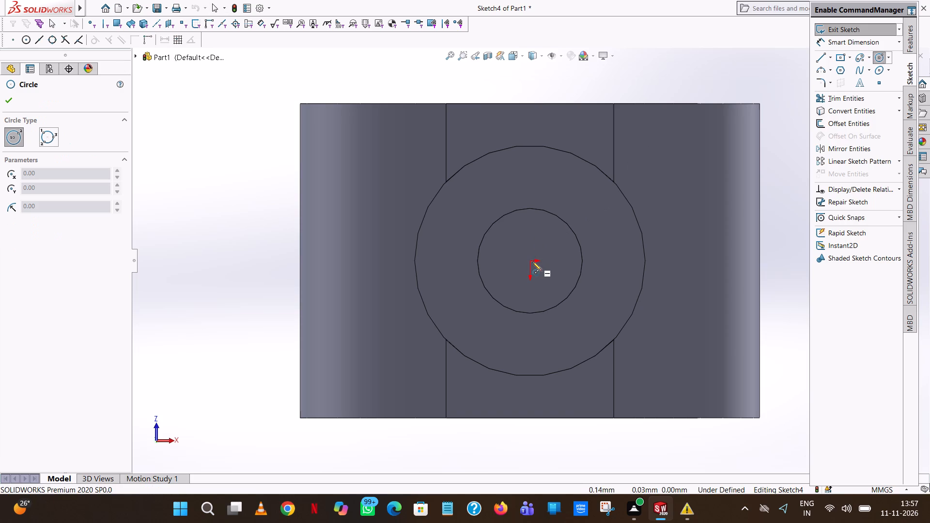
click(531, 261)
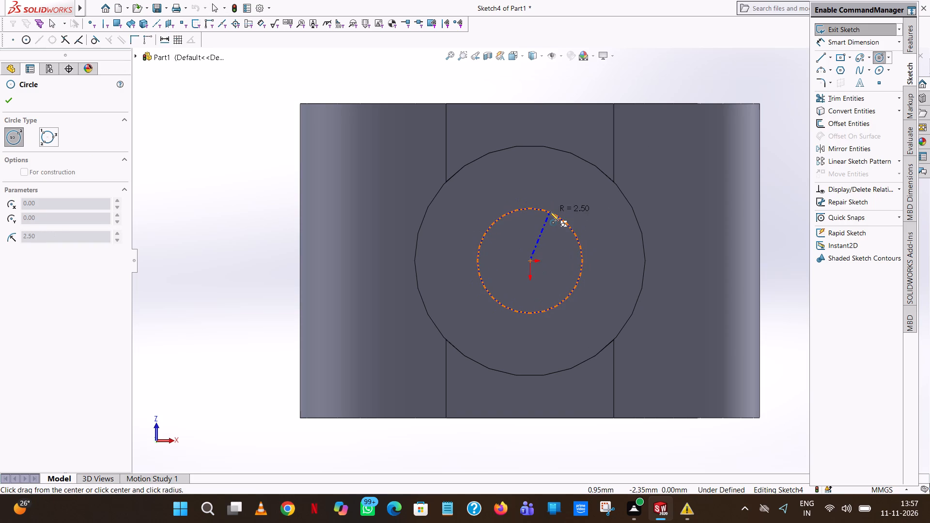
click(561, 176)
text(11/2)
key(Return)
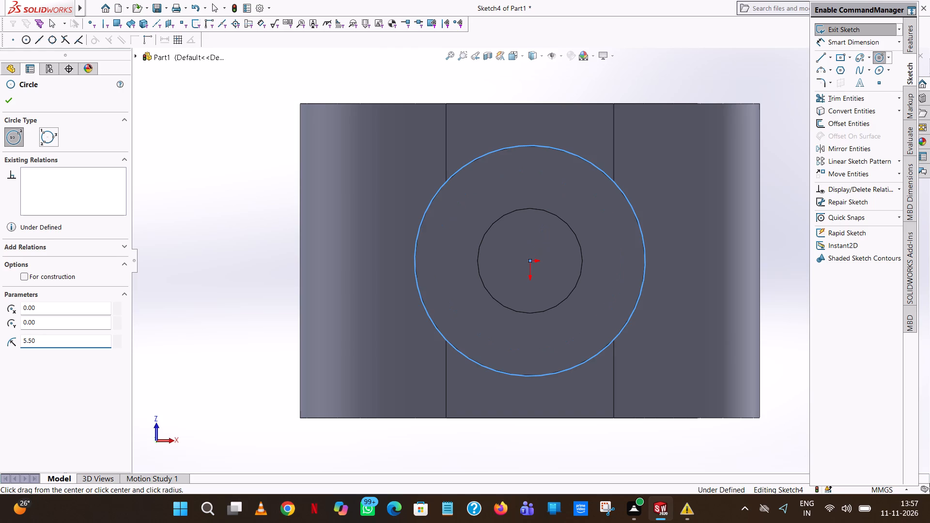
right_click(561, 176)
click(585, 185)
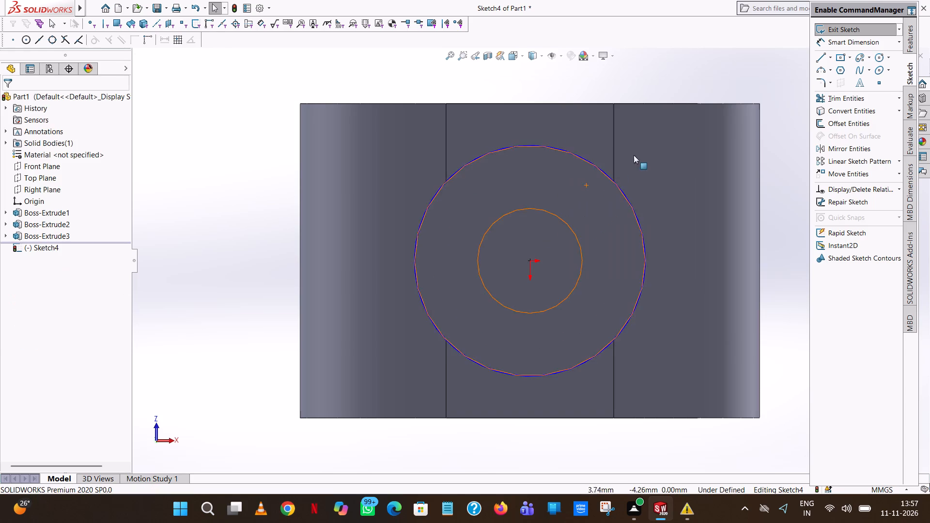
click(734, 82)
Dimension the circle on the shank's head-side end face with an 11 mm diameter.
click(857, 39)
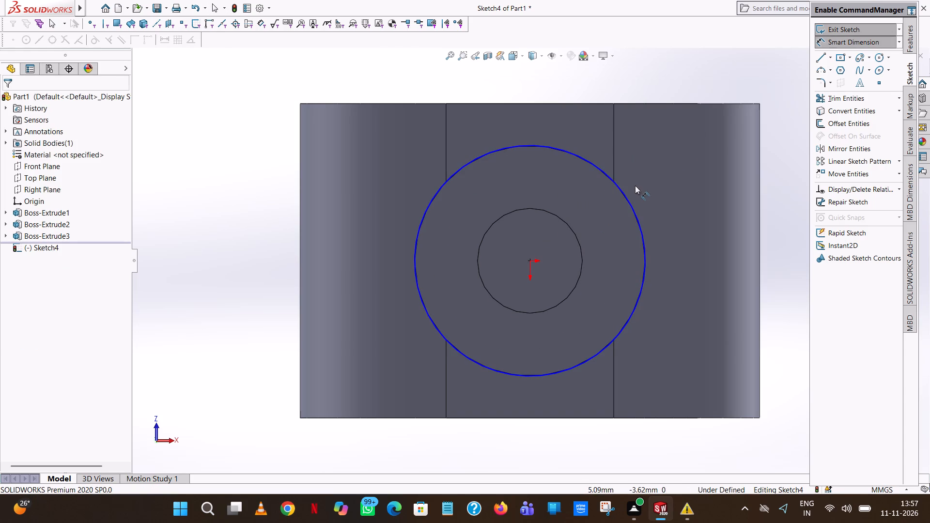
click(627, 195)
click(697, 155)
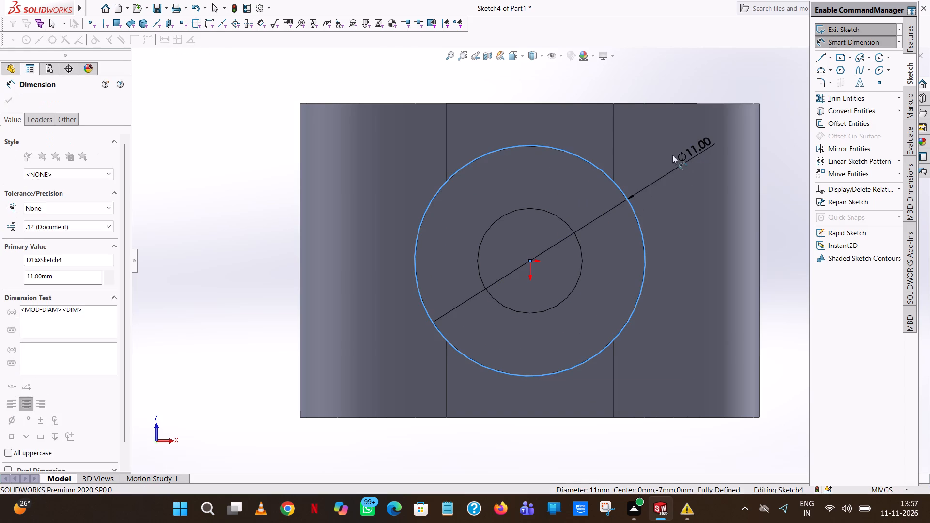
click(658, 139)
click(179, 255)
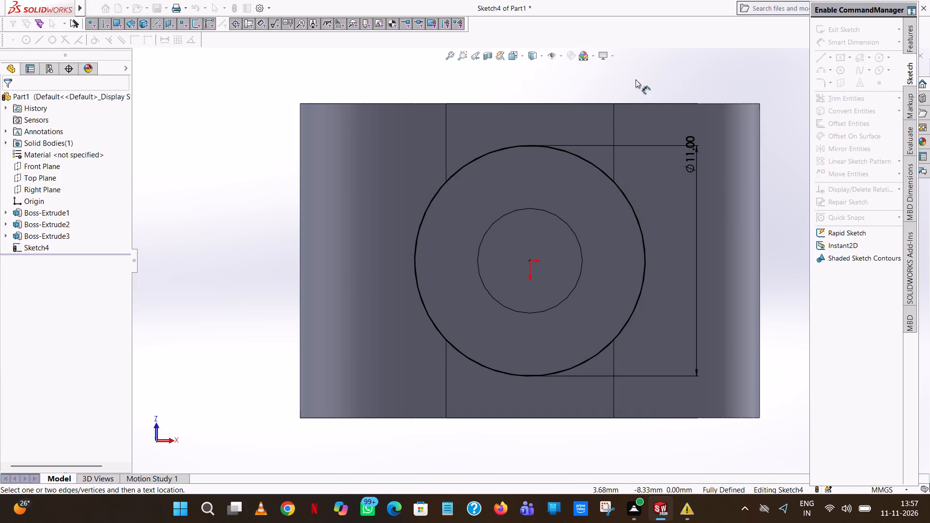
click(695, 71)
Extrude the 11 mm circle from the shank into the oval head with a Blind depth of 2 mm, merging the result.
scroll(685, 80, up, 1)
middle_drag(685, 81, 685, 154)
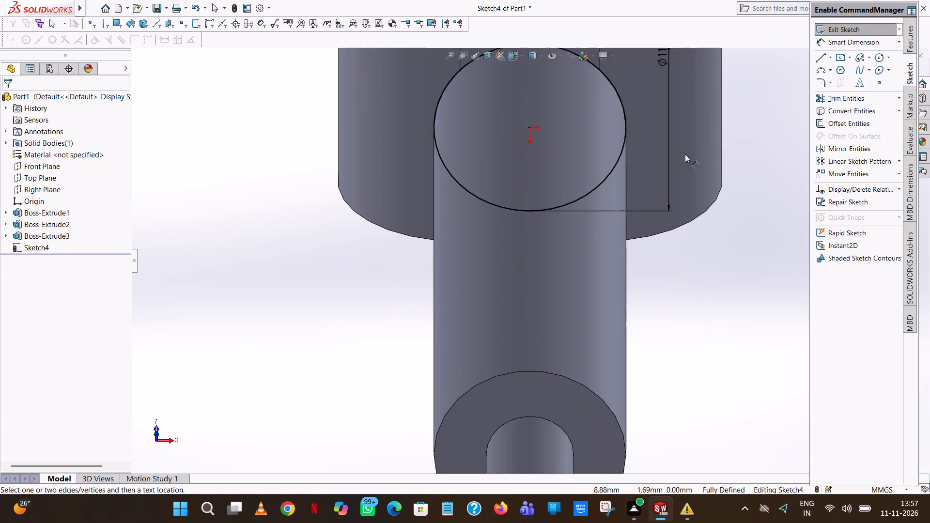
scroll(685, 154, up, 6)
middle_drag(685, 155, 670, 282)
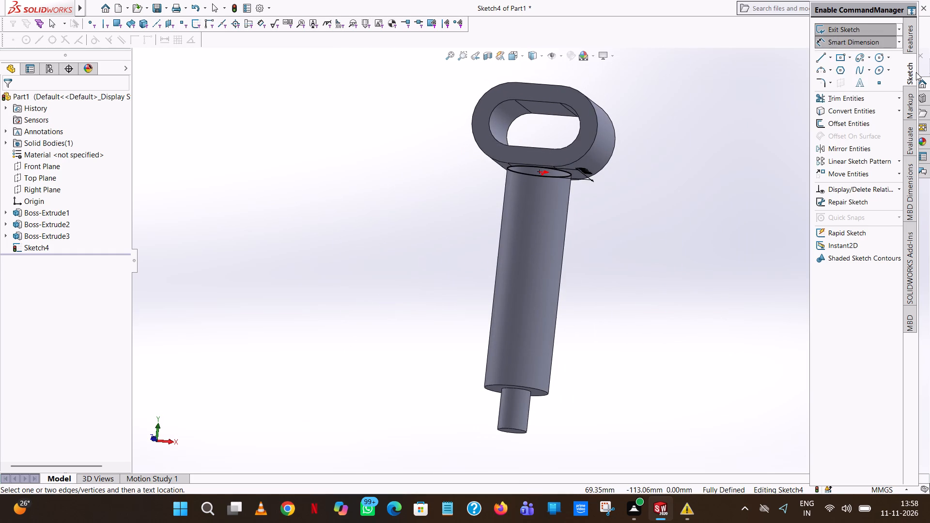
click(913, 41)
click(838, 31)
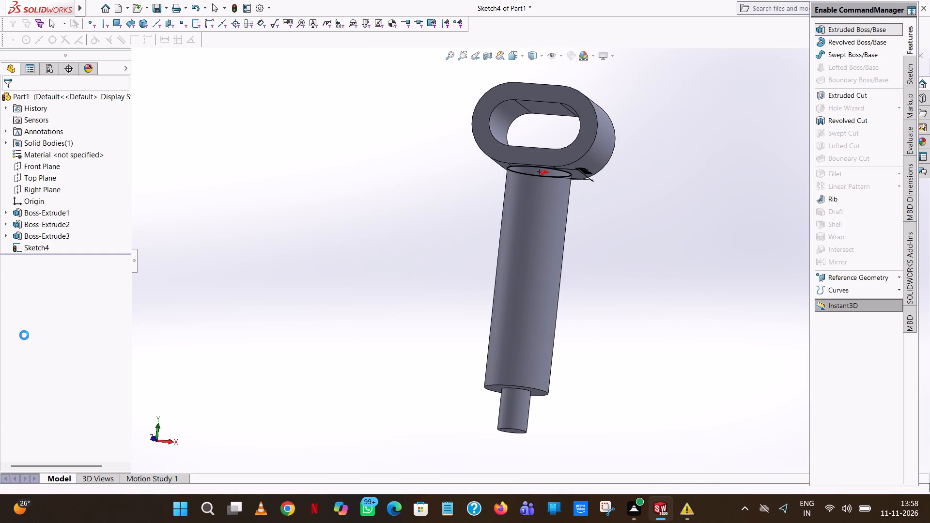
scroll(355, 164, down, 1)
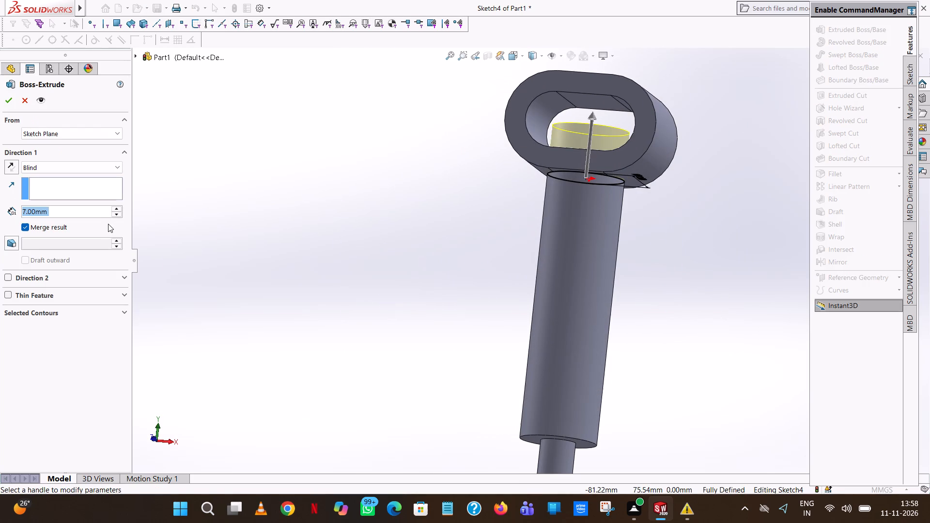
key(2)
key(Return)
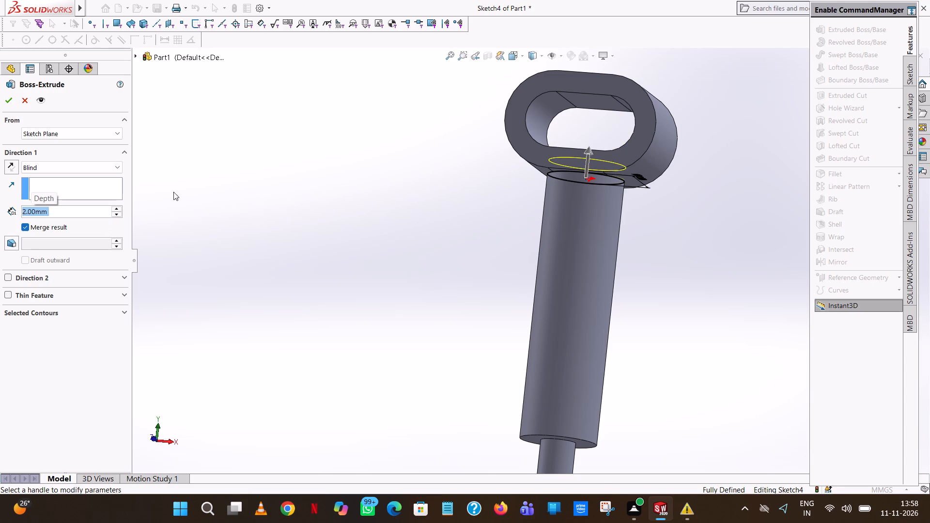
scroll(628, 179, down, 10)
scroll(538, 206, down, 3)
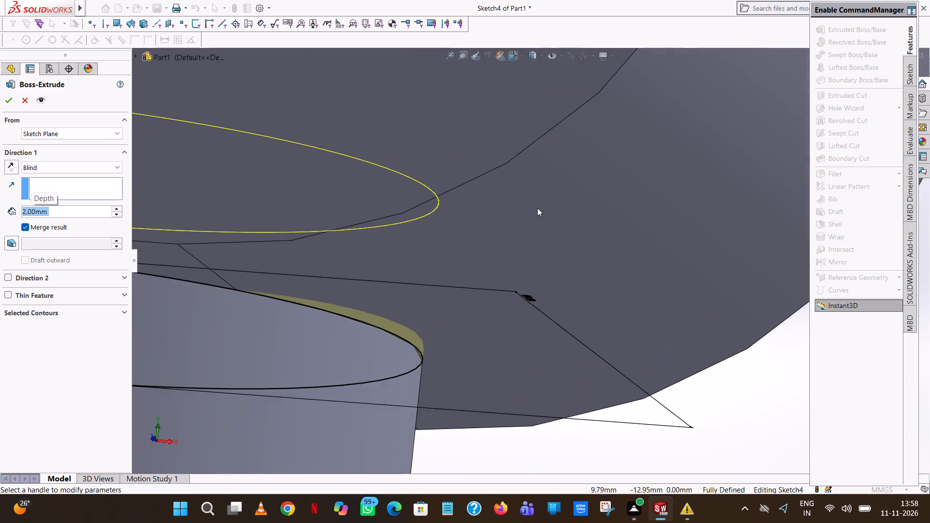
middle_drag(535, 215, 528, 231)
scroll(528, 230, up, 7)
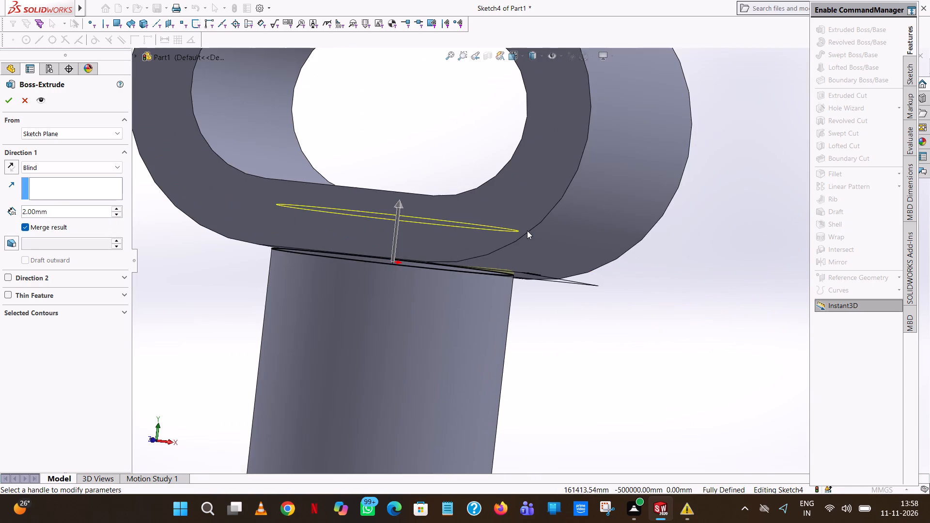
middle_drag(527, 231, 530, 241)
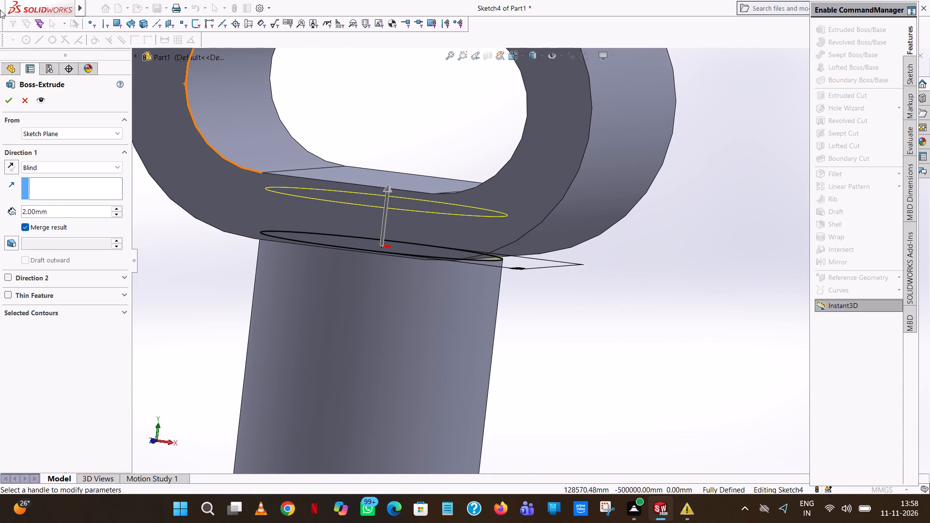
click(9, 97)
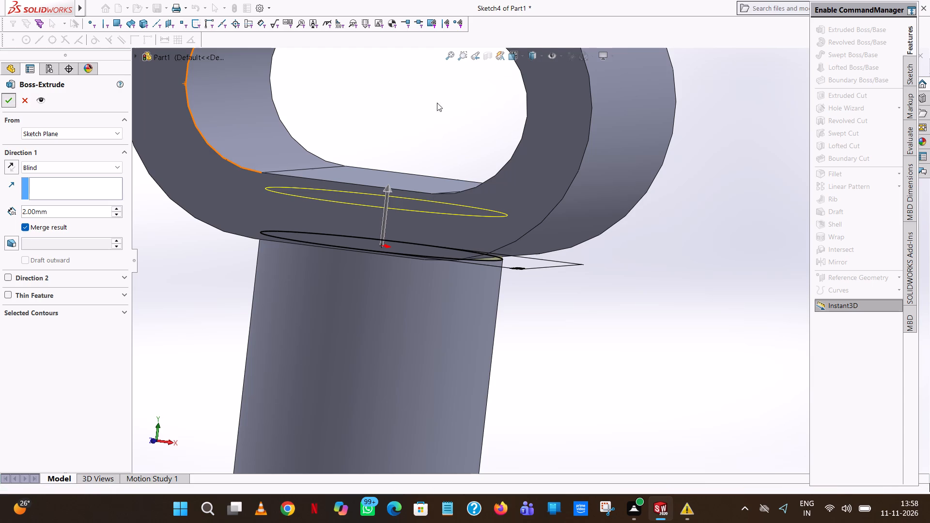
click(431, 111)
Fillet the edge where the shank meets the underside of the oval head with a 2 mm symmetric radius.
middle_drag(491, 244, 475, 223)
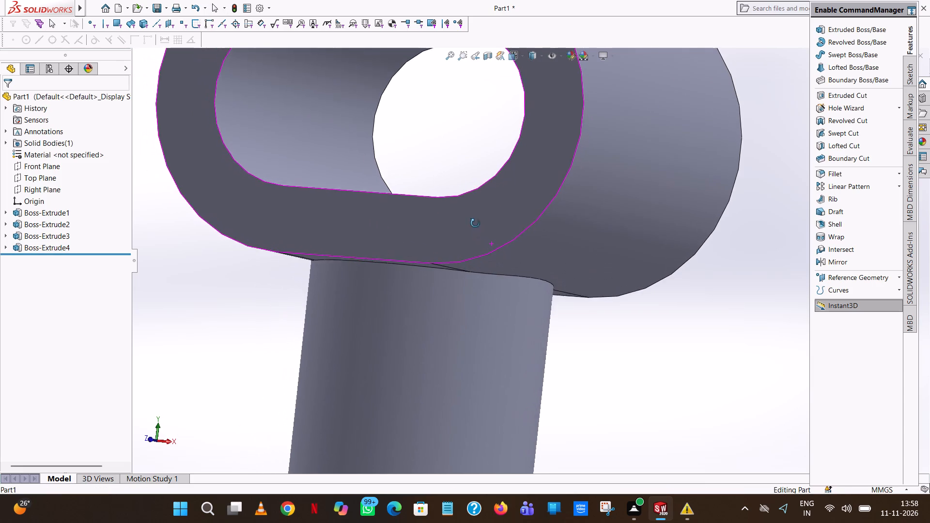
middle_drag(475, 223, 480, 223)
scroll(475, 223, up, 1)
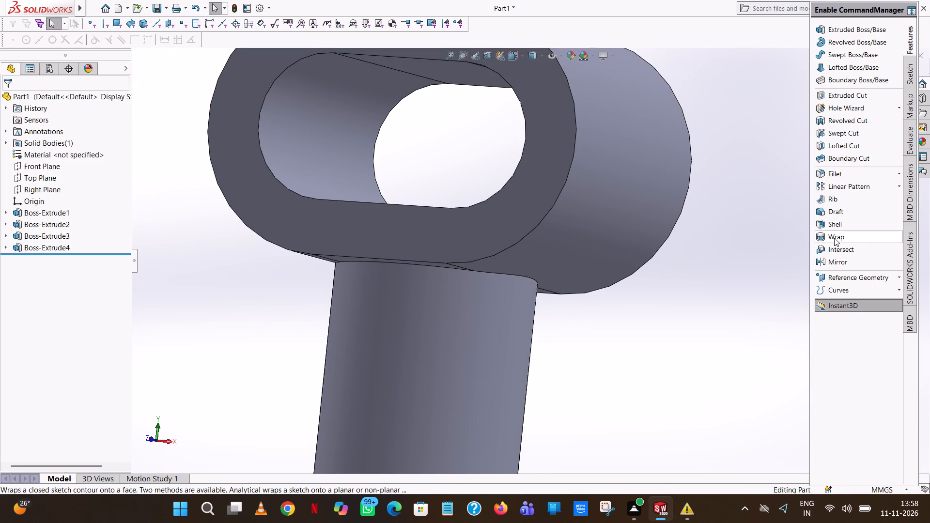
click(860, 173)
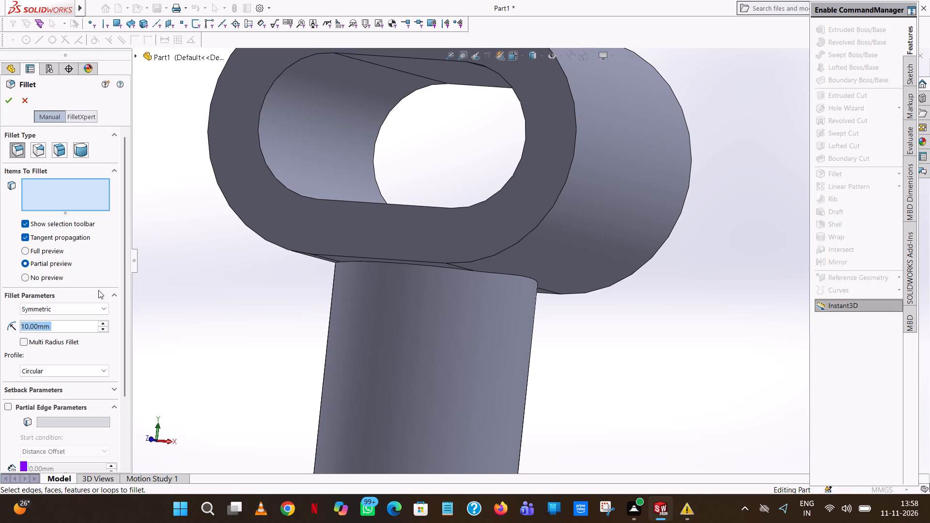
key(2)
key(Return)
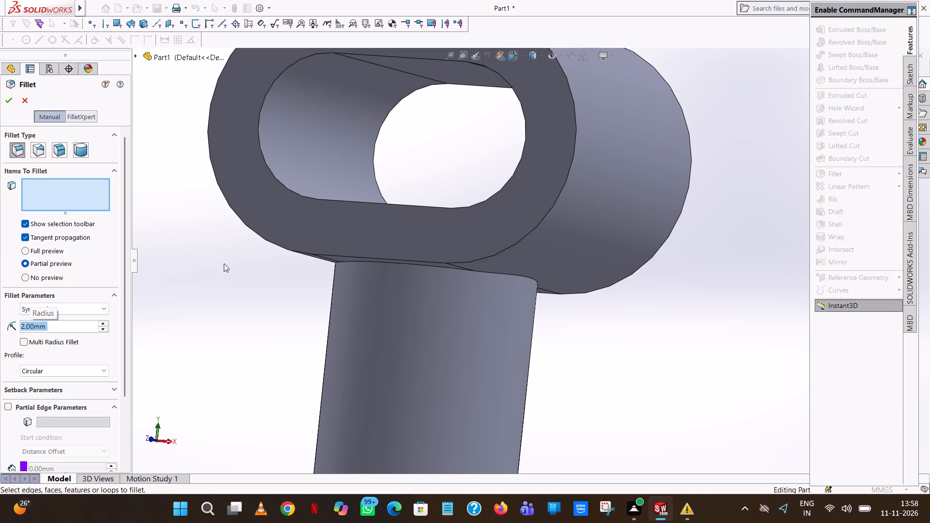
click(481, 271)
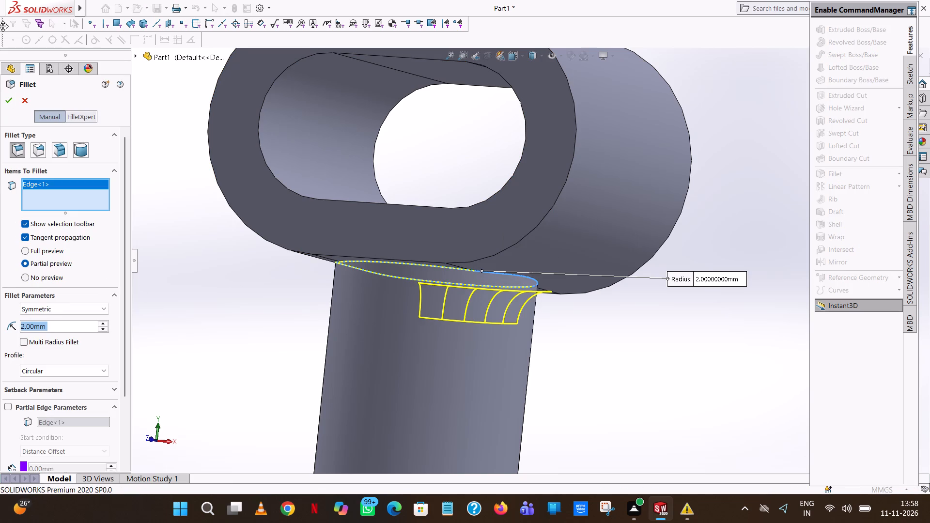
click(7, 99)
click(585, 311)
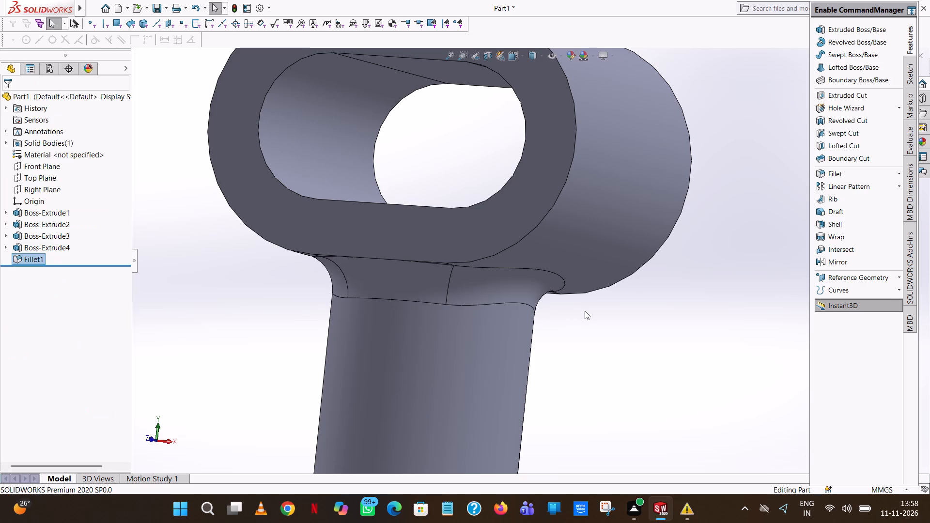
Examine the filleted head-to-shank junction and the overall pin shape from several angles and zoom levels.
middle_drag(587, 311, 640, 320)
scroll(640, 321, up, 10)
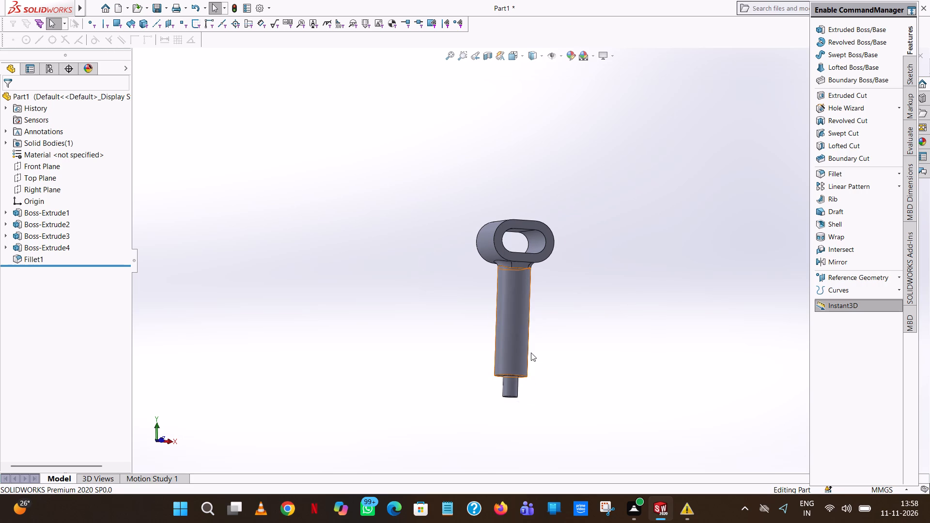
scroll(531, 353, down, 8)
scroll(531, 350, up, 7)
middle_drag(554, 169, 537, 168)
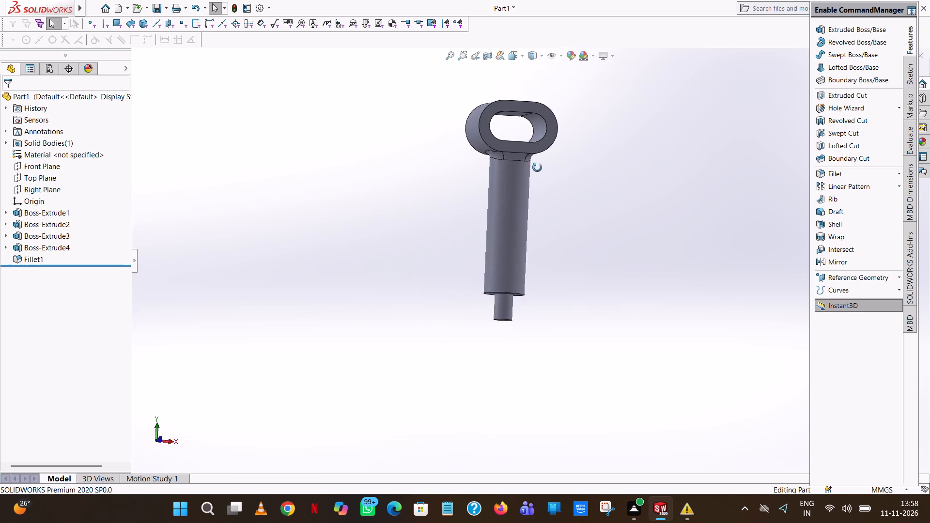
middle_drag(537, 168, 548, 205)
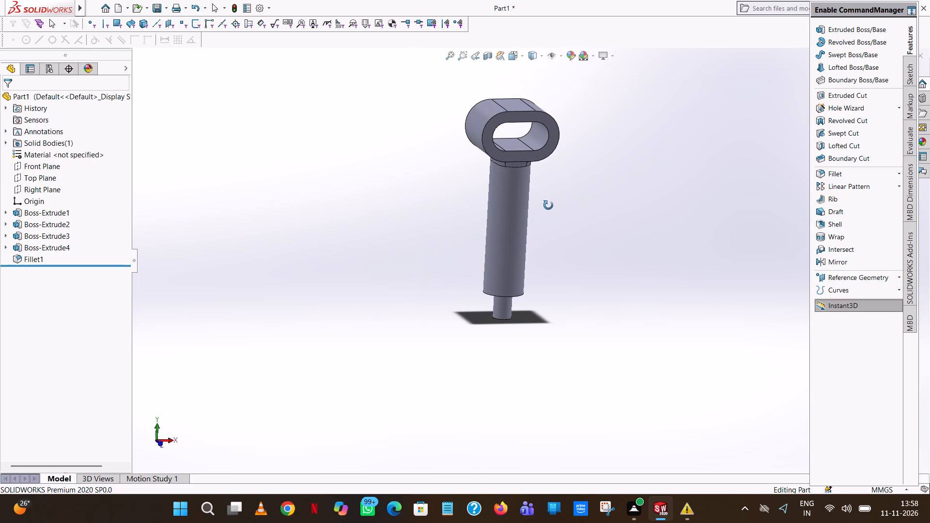
middle_drag(548, 205, 524, 159)
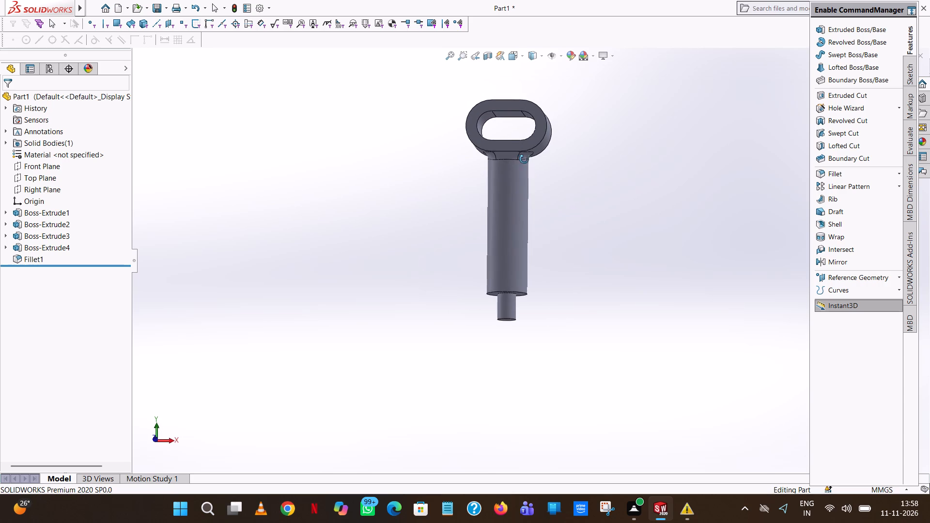
middle_drag(524, 159, 526, 162)
scroll(502, 155, down, 7)
scroll(502, 155, up, 1)
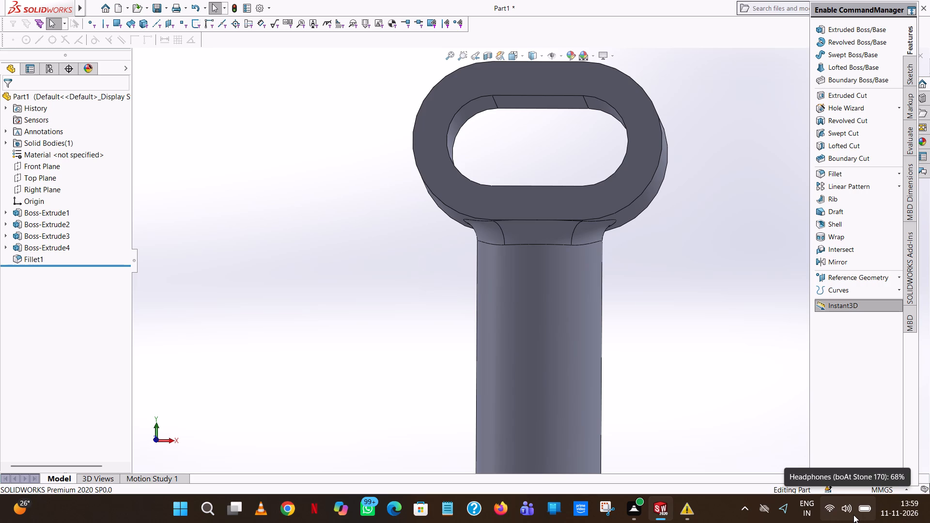
middle_drag(537, 181, 538, 196)
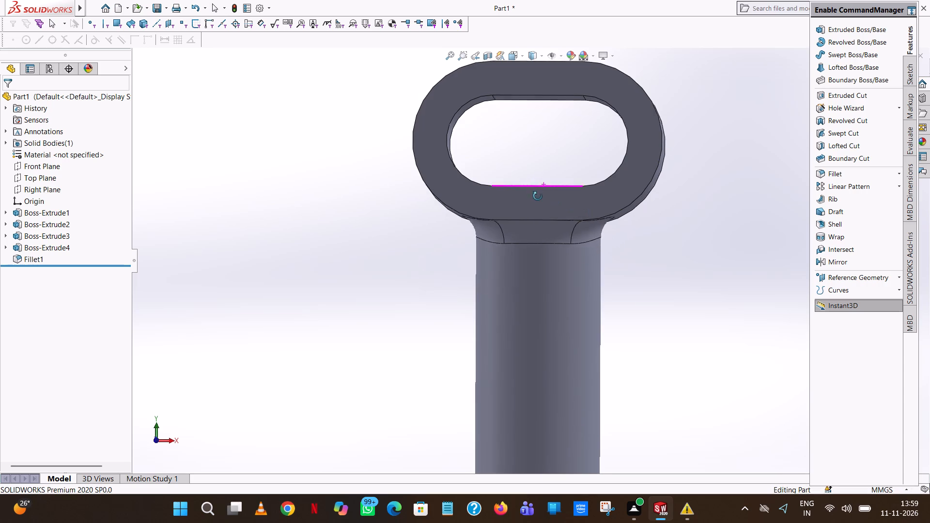
middle_drag(538, 196, 538, 219)
scroll(535, 236, up, 6)
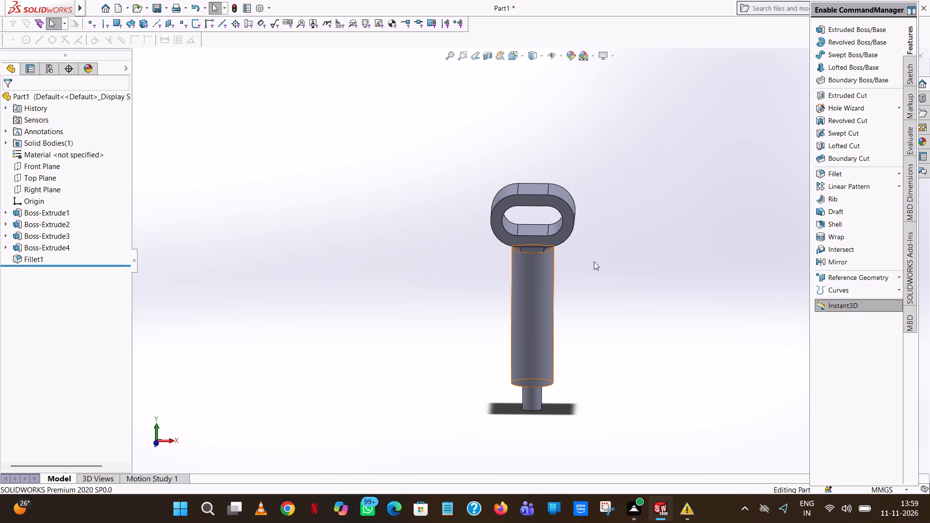
scroll(530, 245, down, 9)
scroll(564, 280, down, 1)
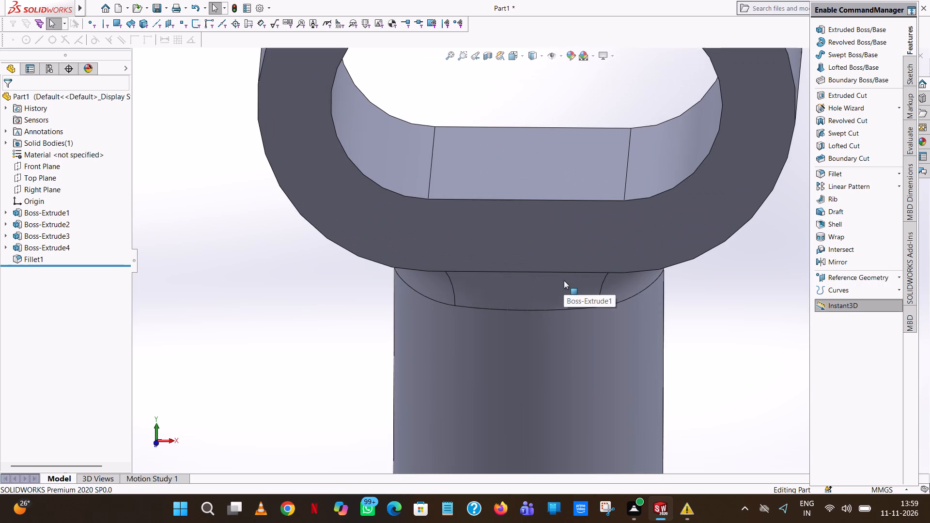
scroll(564, 280, down, 8)
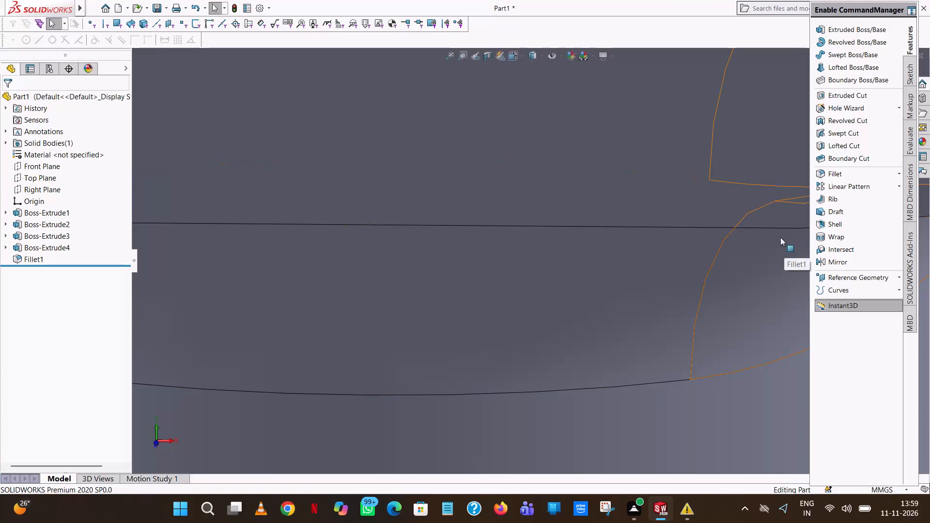
scroll(570, 301, up, 8)
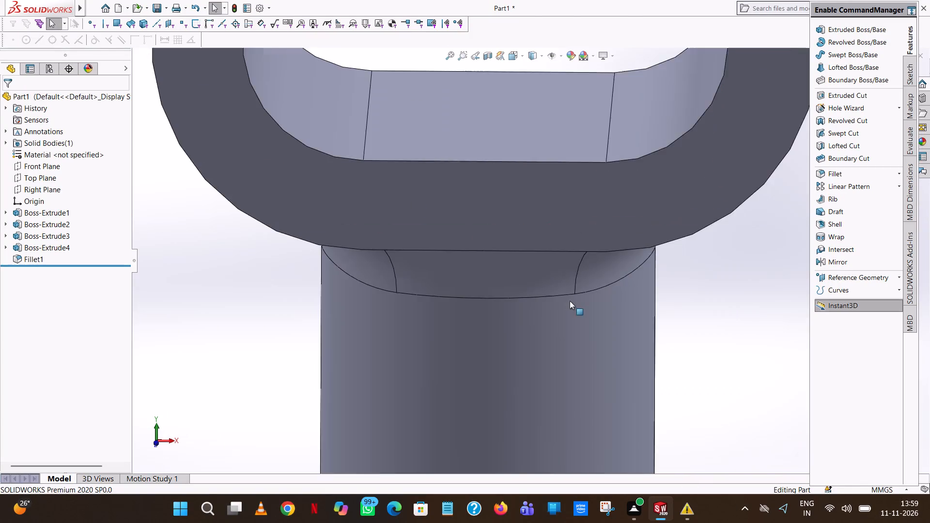
scroll(583, 293, up, 4)
click(664, 283)
scroll(663, 283, up, 5)
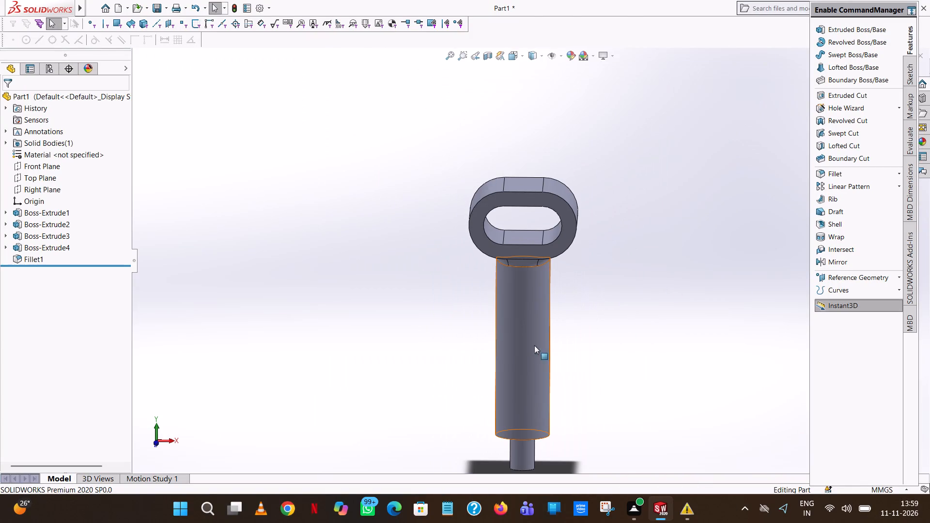
Apply a light peach face colour to the shank, the oval head's front face and the stepped end's cylindrical face.
right_click(529, 346)
click(608, 256)
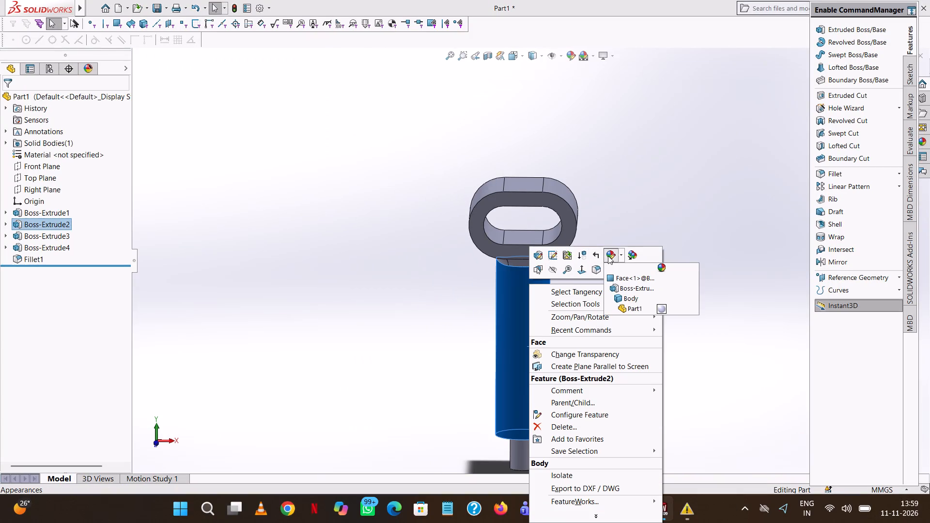
click(630, 275)
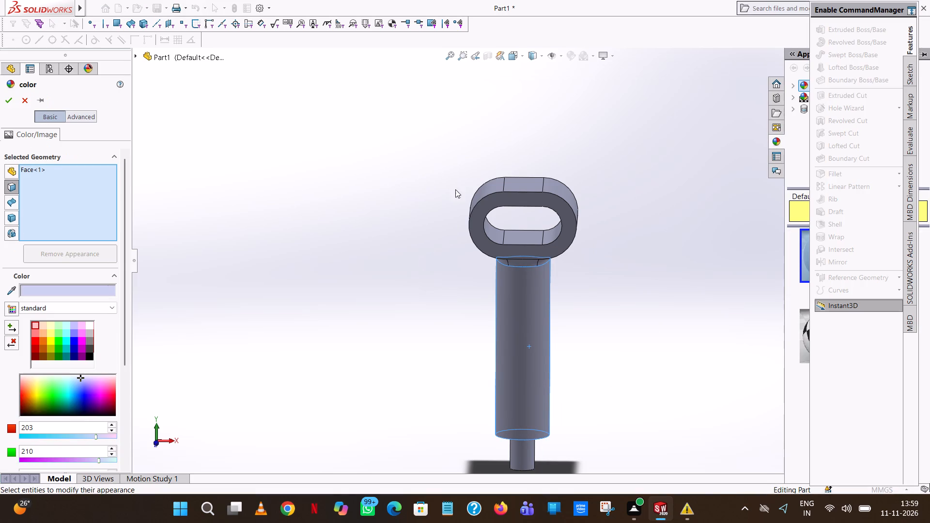
click(44, 326)
scroll(522, 264, down, 8)
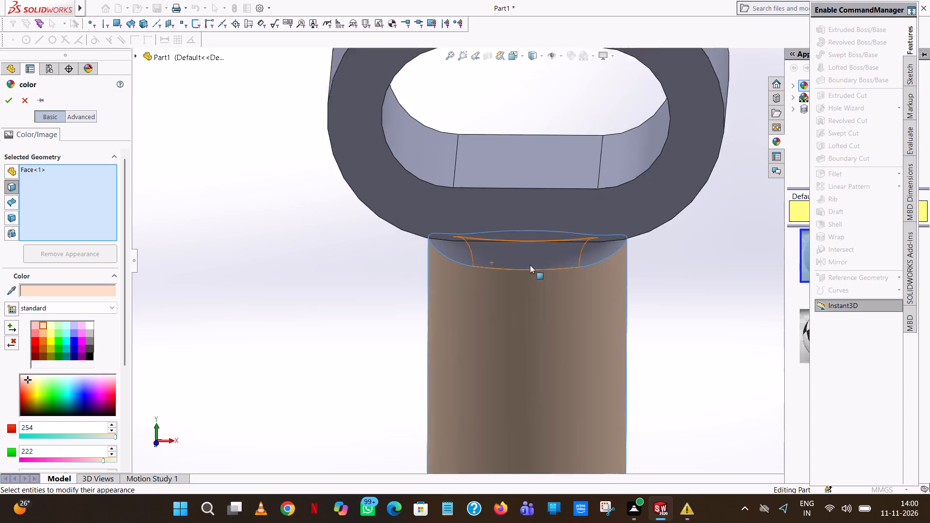
click(675, 196)
scroll(668, 198, up, 9)
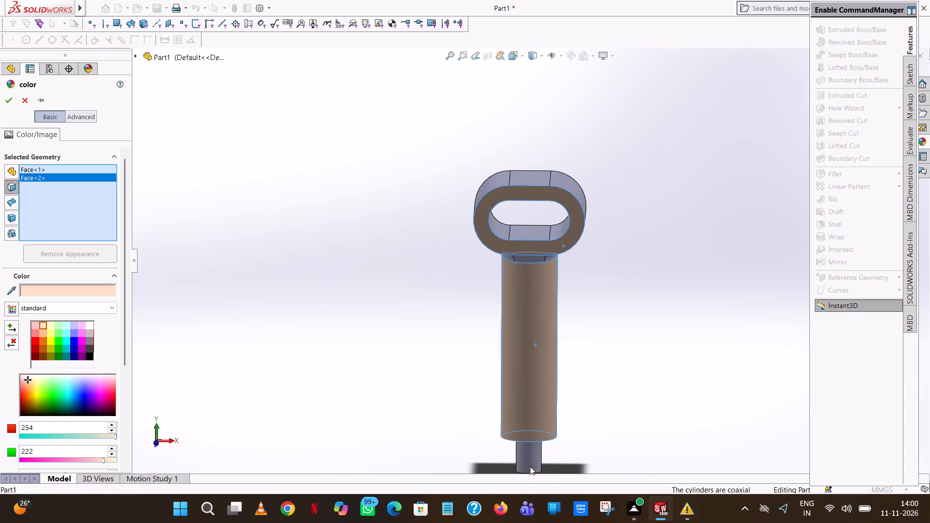
click(536, 458)
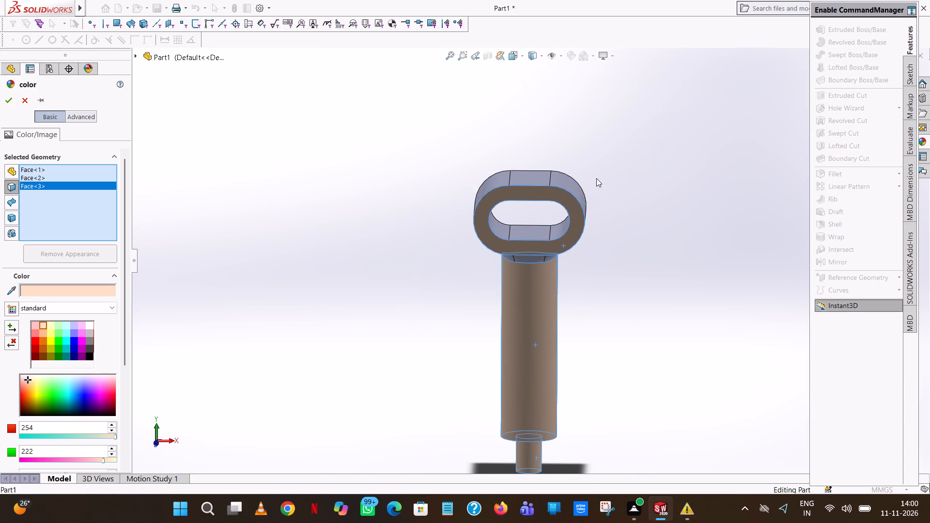
Extend the peach colour to the oval head's opposite end face and its three outer side faces.
middle_drag(586, 188, 456, 371)
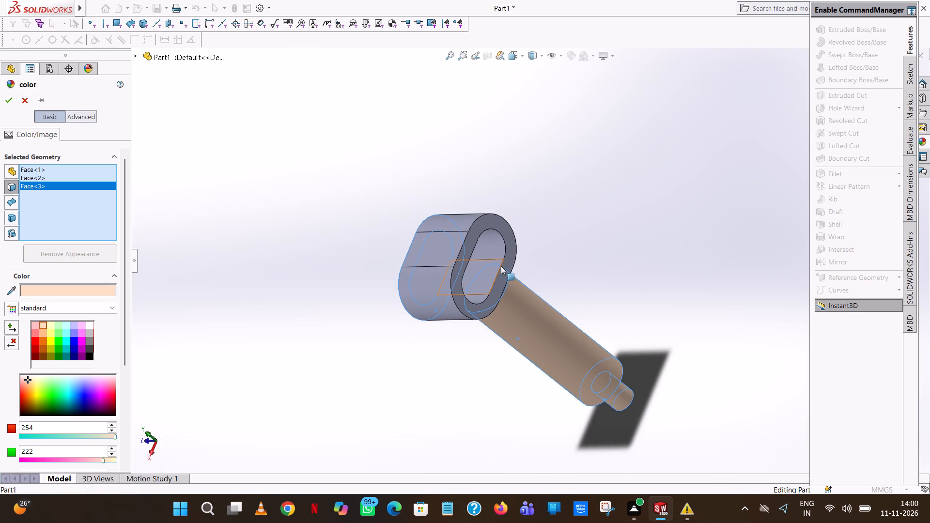
click(506, 272)
click(431, 279)
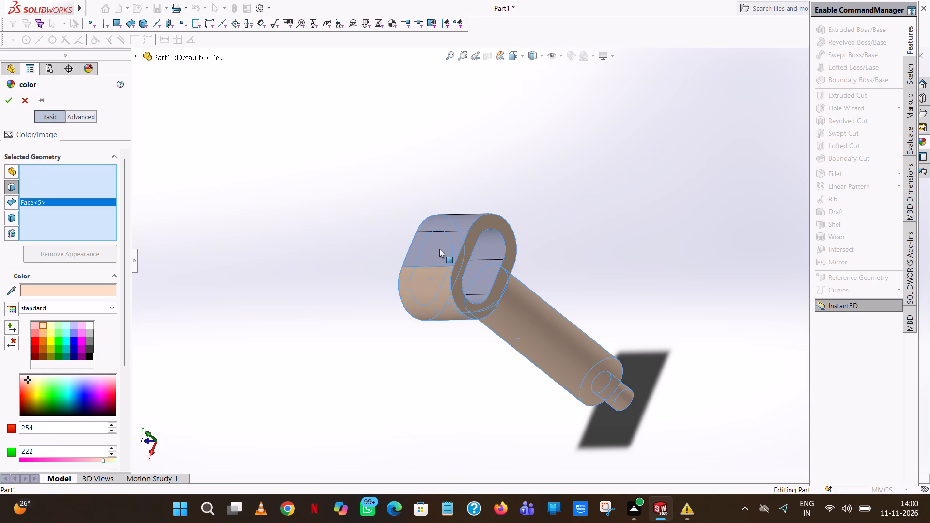
click(439, 248)
click(453, 219)
middle_drag(456, 229, 456, 230)
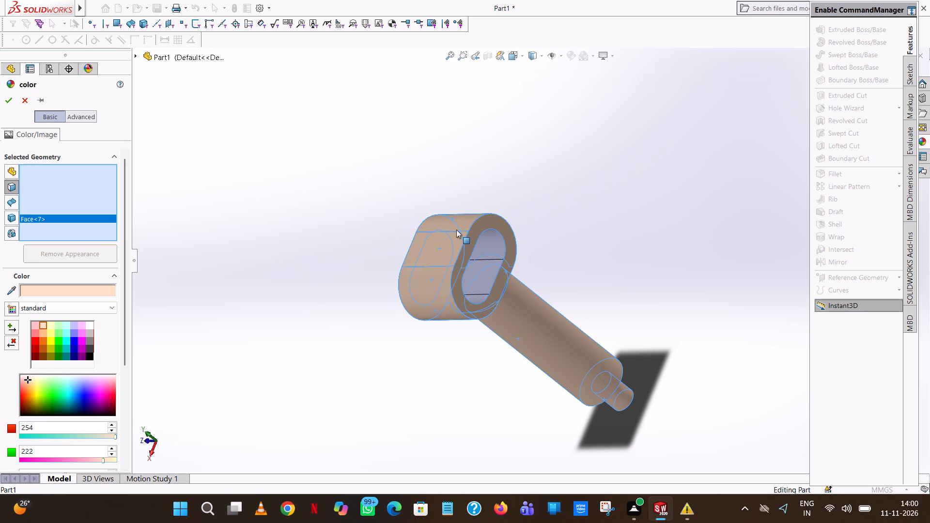
Extend the peach colour to the shank's annular shoulder face and the flat tip of the stepped end.
middle_drag(456, 230, 629, 435)
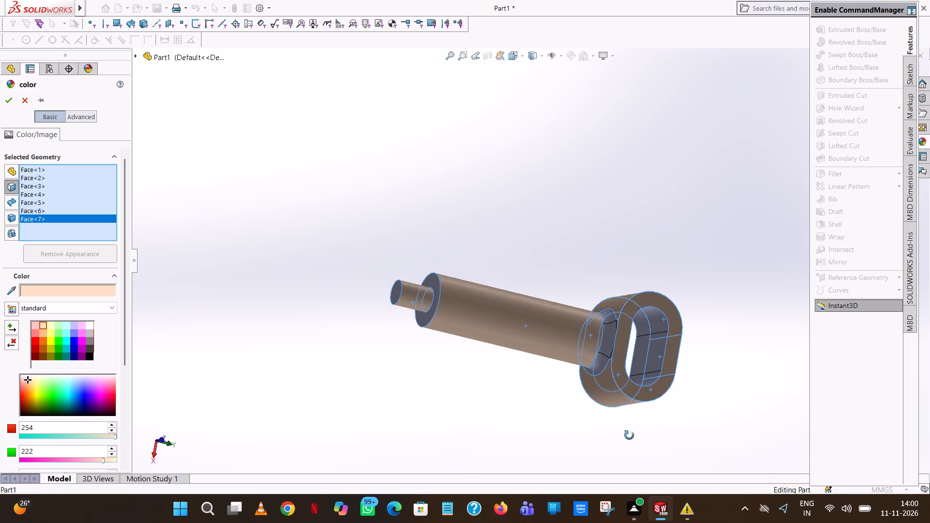
middle_drag(629, 435, 610, 441)
scroll(603, 324, down, 6)
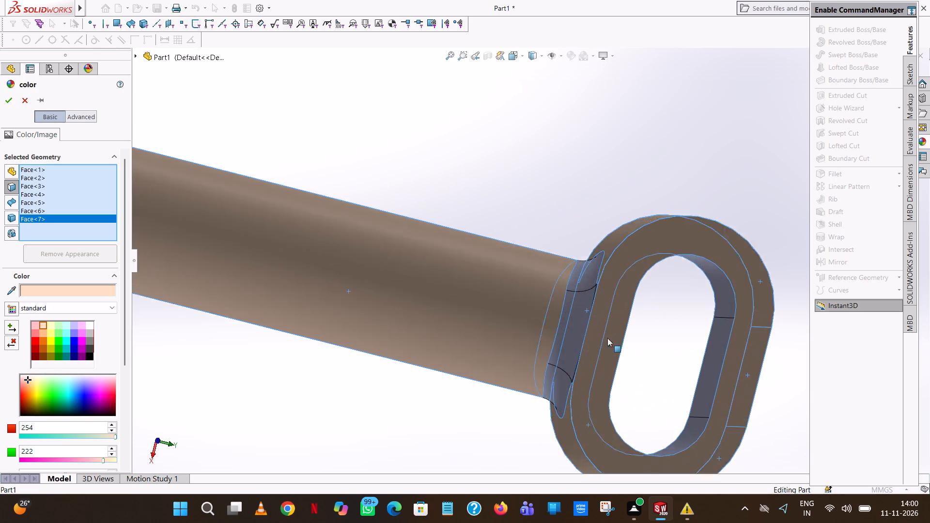
scroll(607, 338, down, 5)
scroll(540, 341, up, 10)
middle_drag(161, 227, 223, 267)
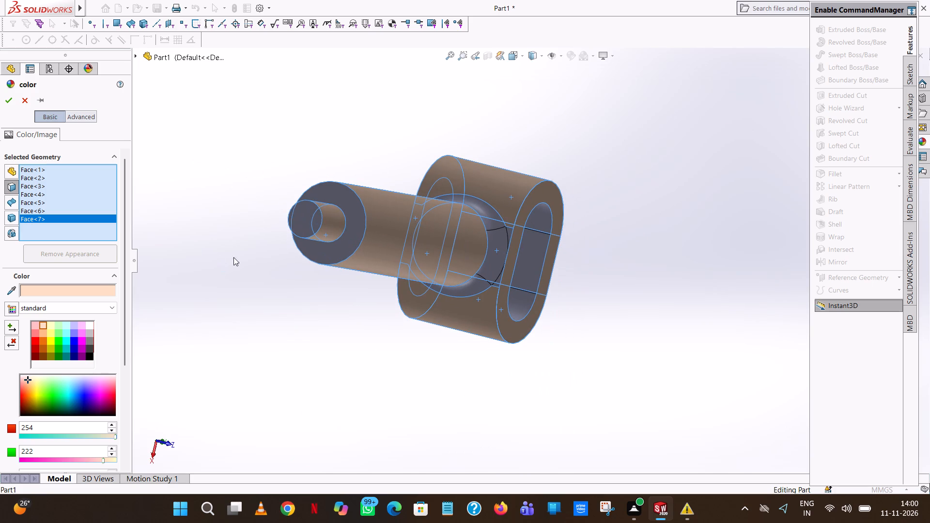
click(359, 207)
click(306, 230)
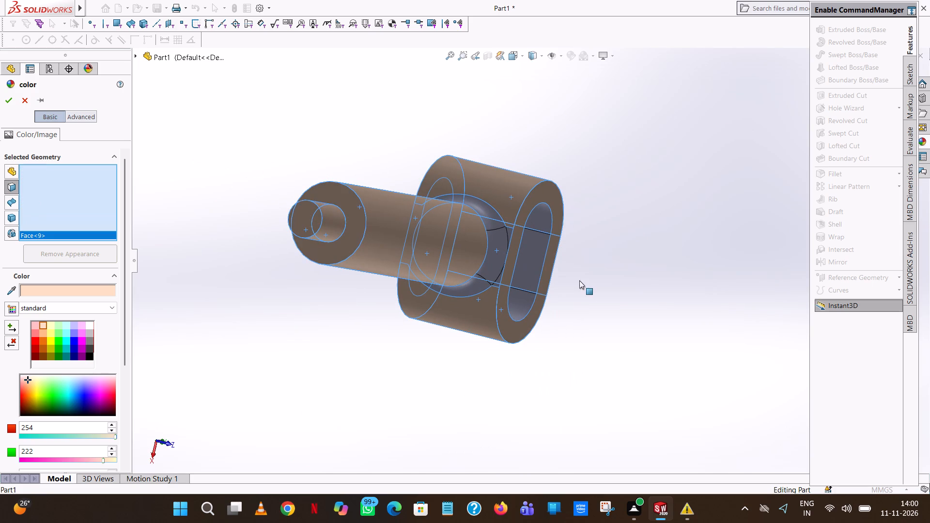
Add the flat and curved inner faces seen inside the head's oval opening to the peach colour, keeping the end face included.
click(526, 265)
click(534, 228)
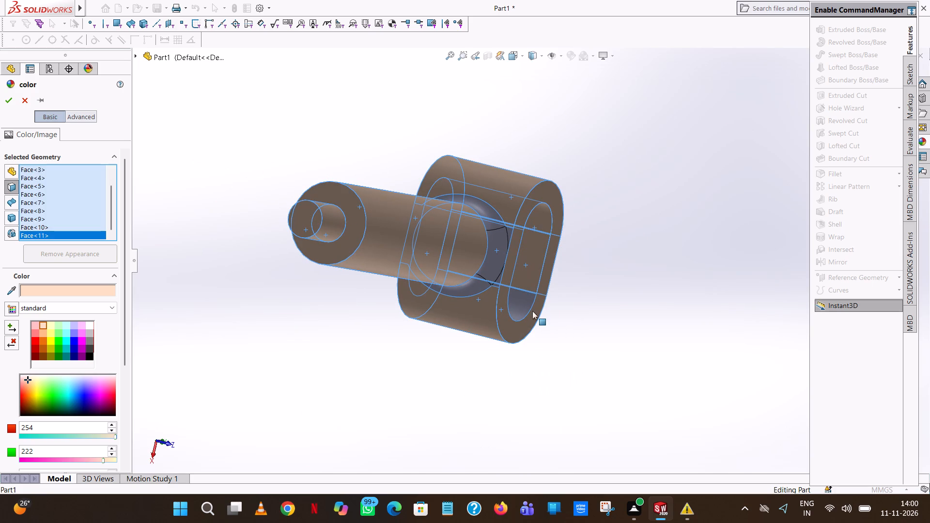
click(532, 311)
click(528, 324)
click(518, 301)
Extend the peach colour to the four fillet faces around the head-to-shank junction, keeping the head's outer curved face included.
click(496, 274)
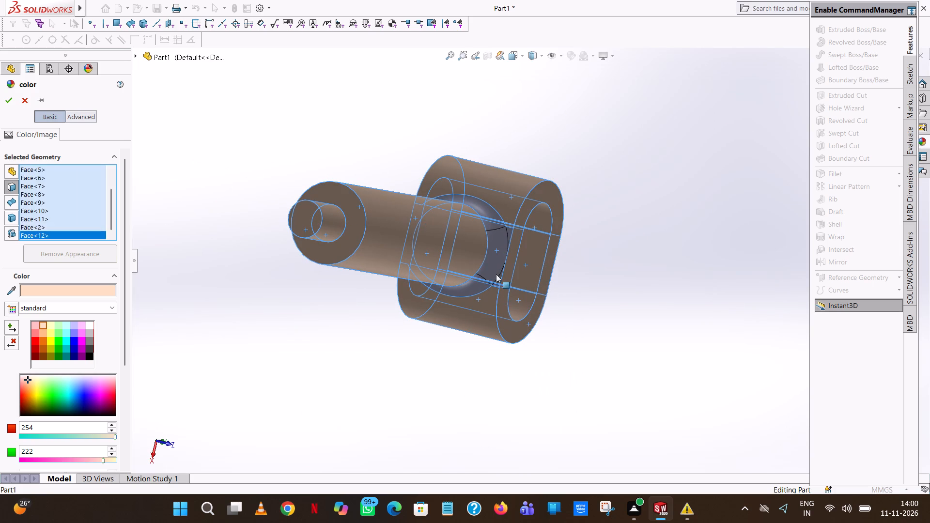
click(474, 296)
click(486, 208)
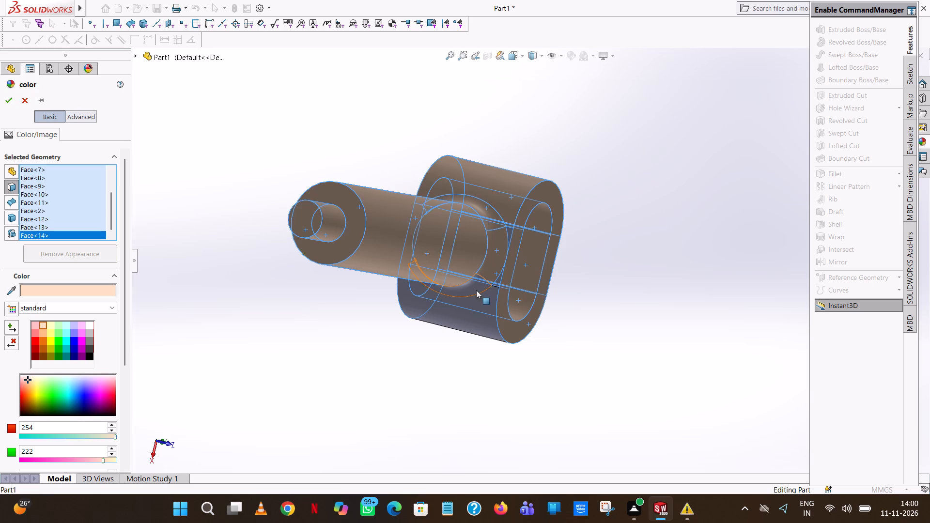
click(476, 290)
click(480, 316)
middle_drag(494, 246, 521, 287)
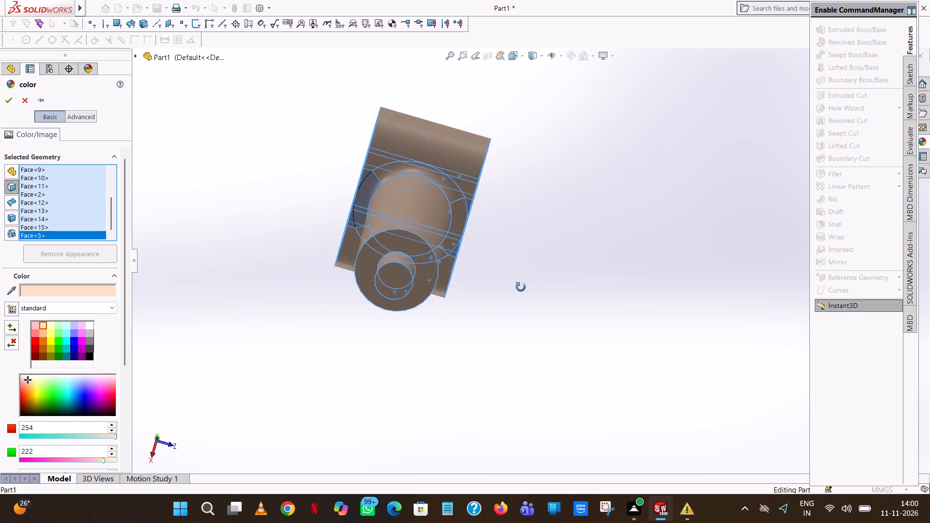
middle_drag(521, 287, 531, 261)
click(346, 218)
Add the remaining flat inner face of the oval opening to the peach colour and apply the appearance.
scroll(347, 218, up, 1)
middle_drag(347, 218, 424, 272)
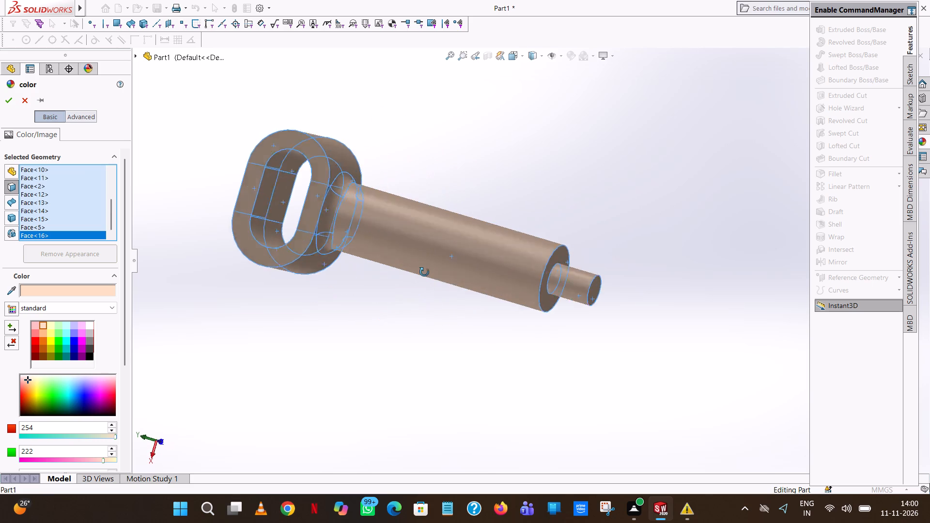
middle_drag(424, 272, 467, 312)
click(321, 218)
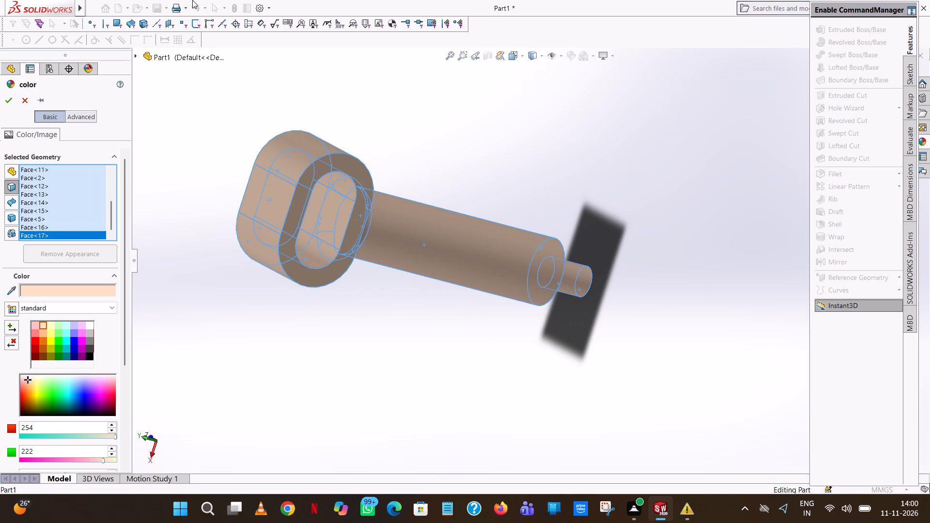
click(4, 99)
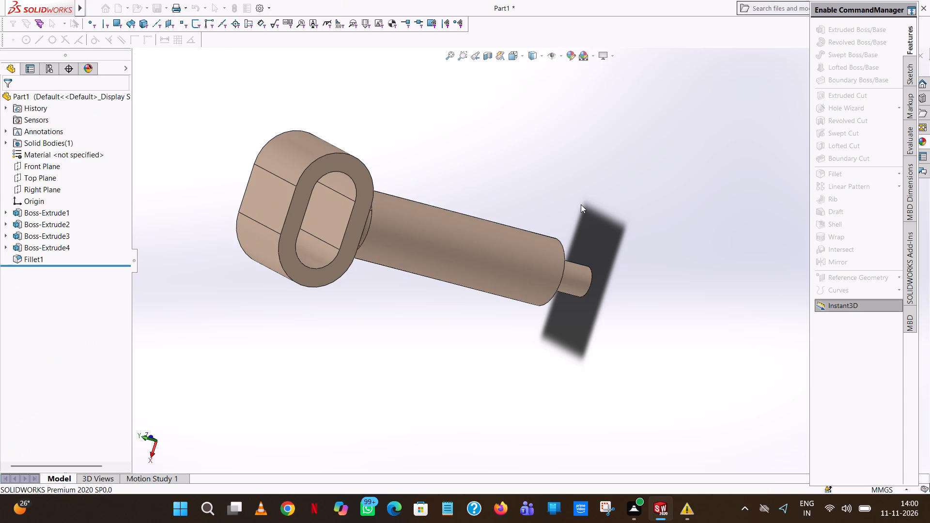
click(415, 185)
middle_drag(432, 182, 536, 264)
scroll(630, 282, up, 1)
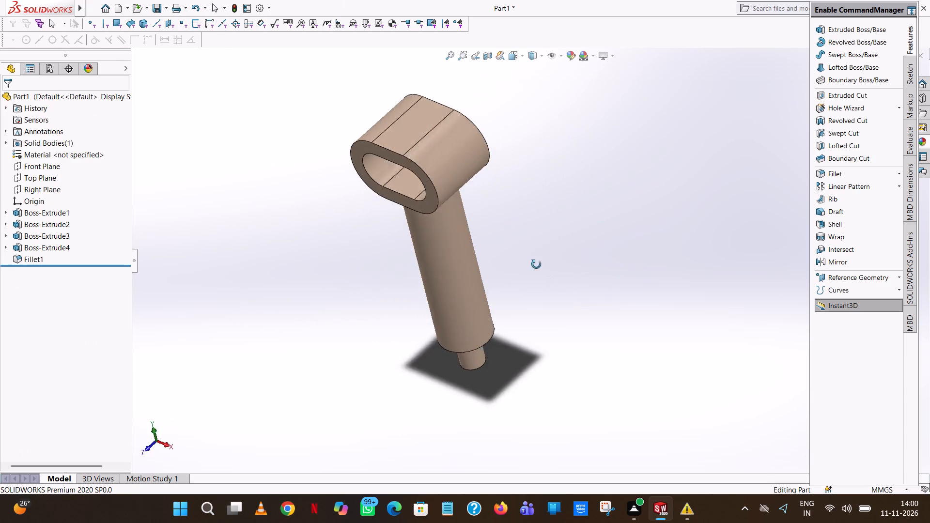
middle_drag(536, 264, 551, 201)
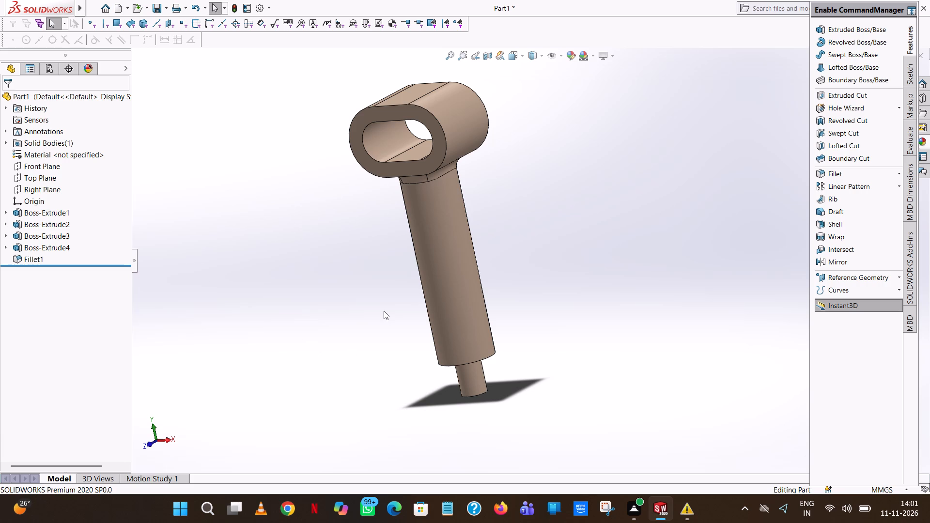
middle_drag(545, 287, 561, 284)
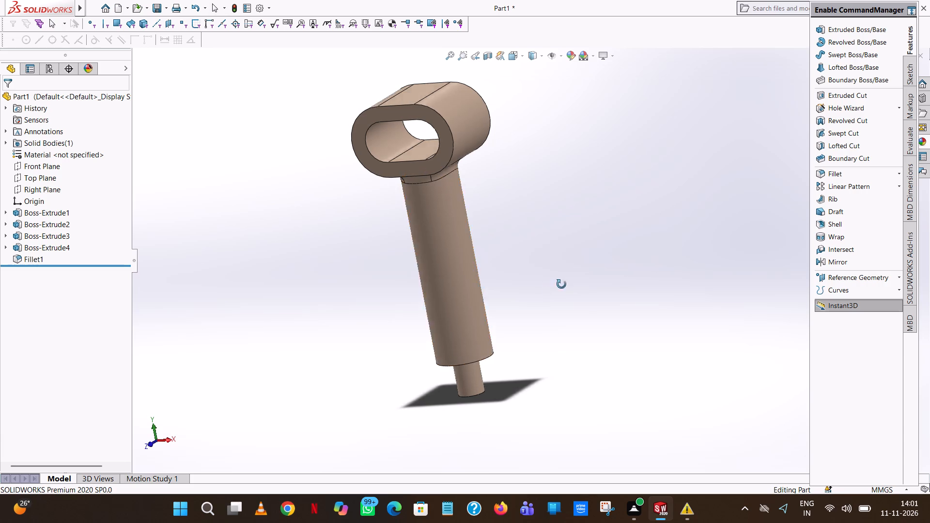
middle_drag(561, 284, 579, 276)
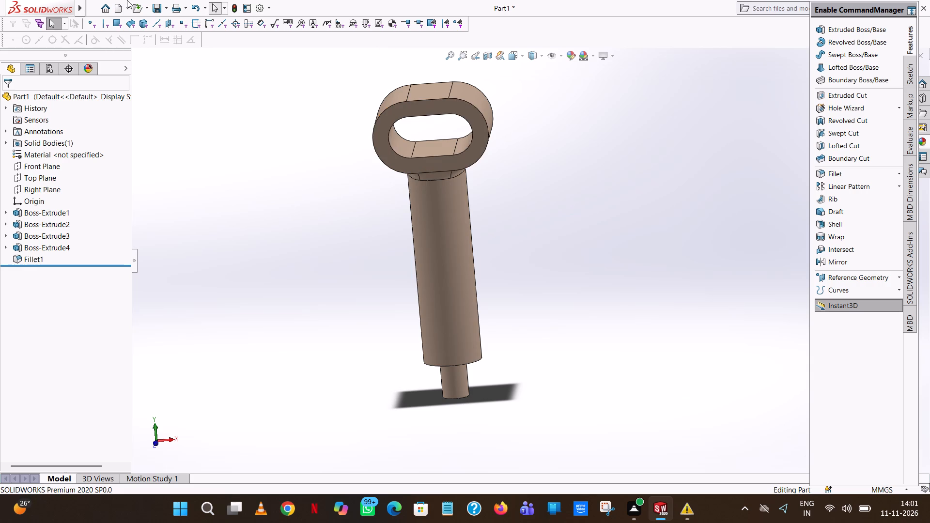
Start saving the part and create a folder named "design" inside "fuji 2nd month" on the D: drive.
click(156, 10)
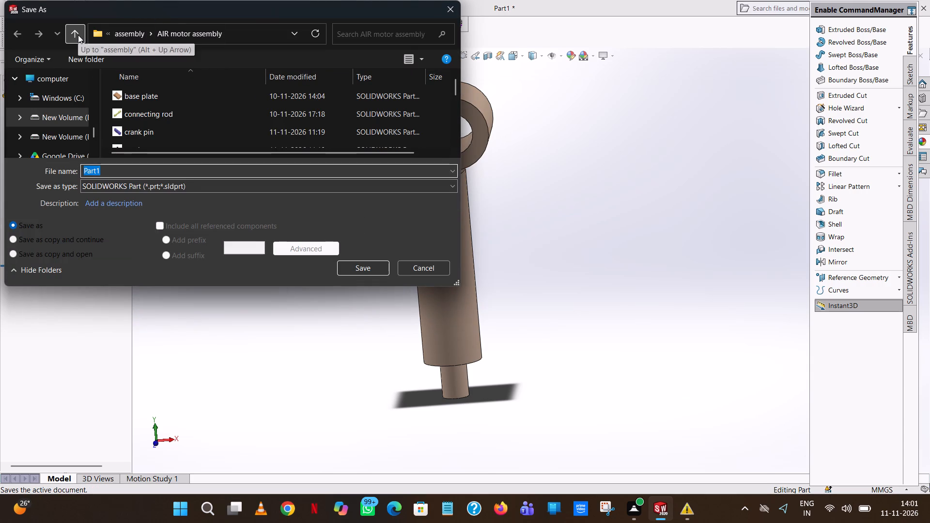
click(78, 35)
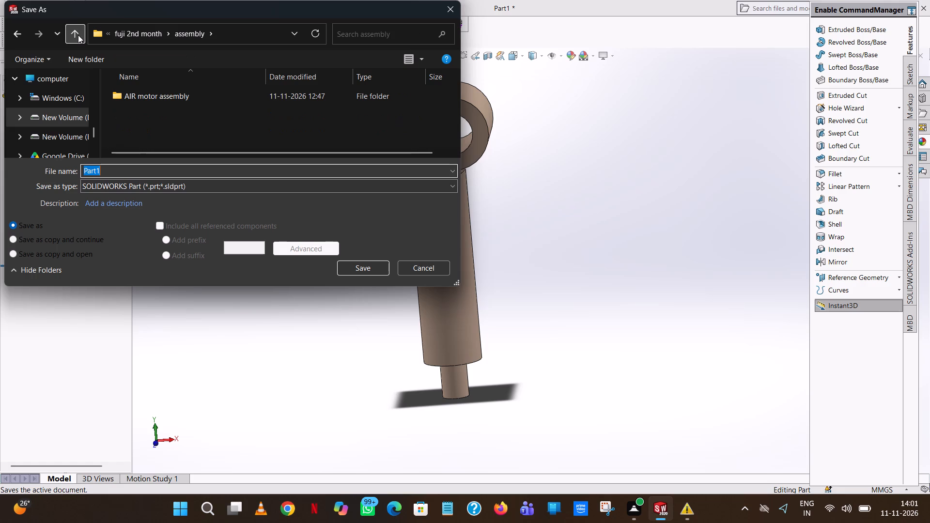
click(78, 35)
click(78, 35)
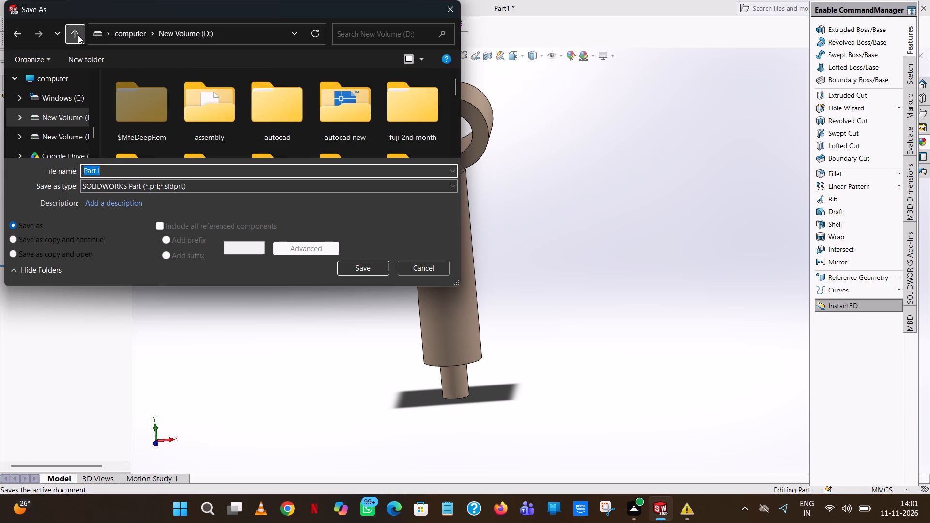
double_click(418, 112)
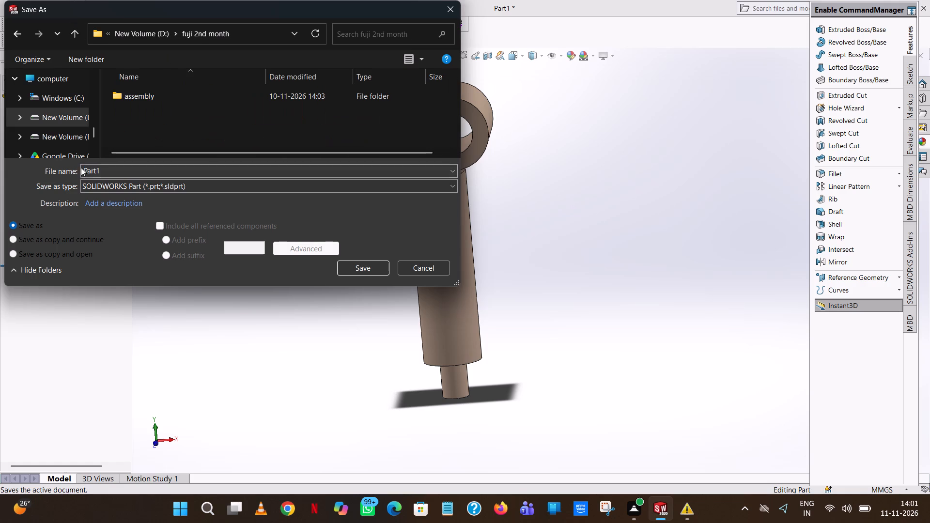
right_click(148, 117)
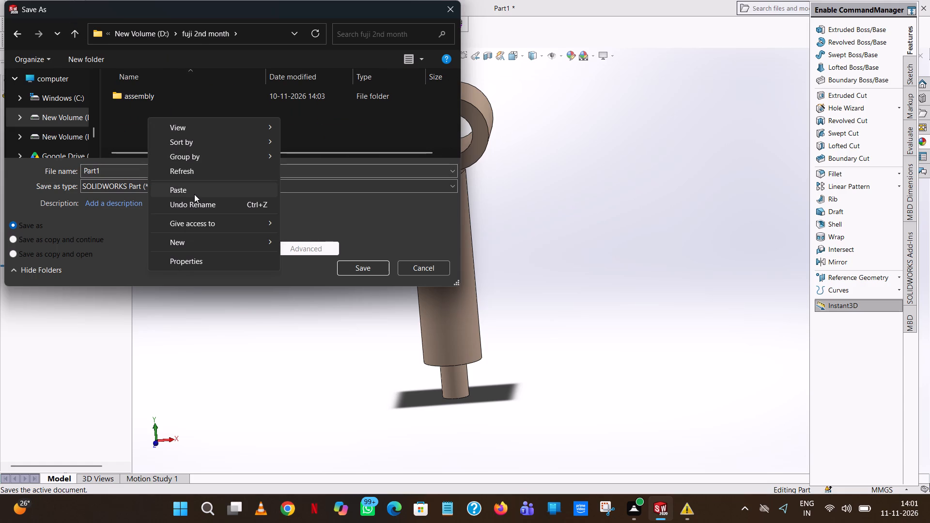
click(208, 237)
click(201, 246)
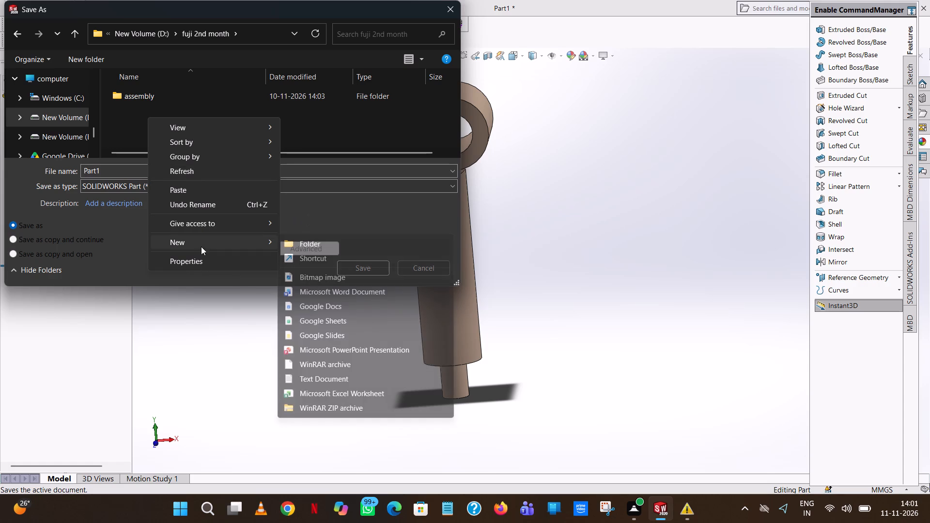
click(295, 240)
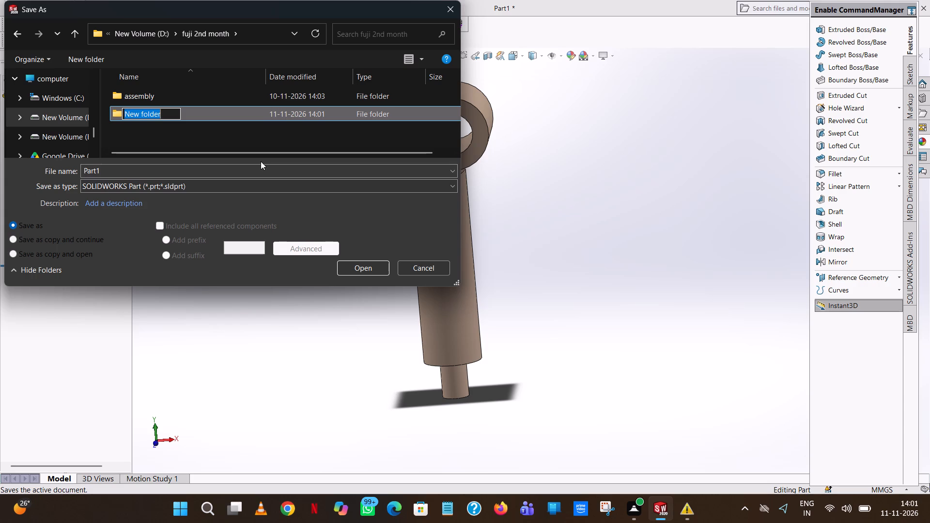
text(design)
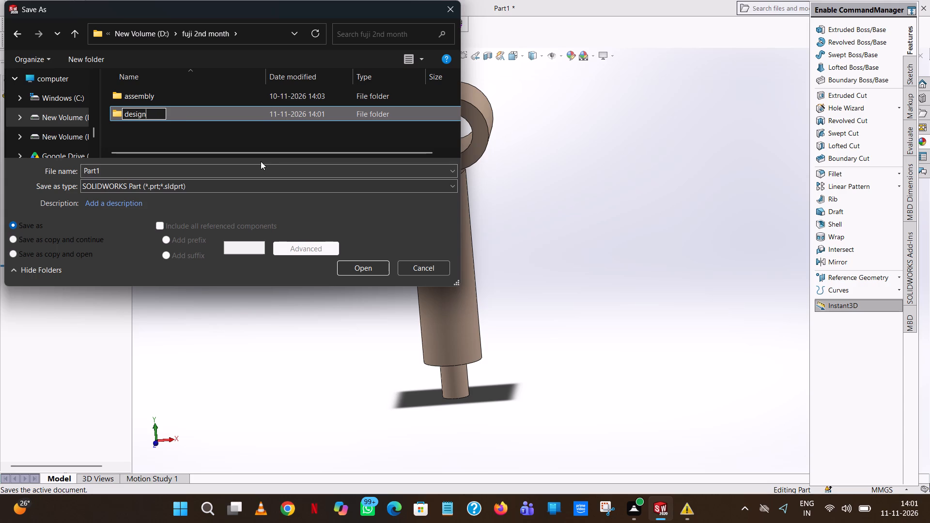
key(Return)
click(269, 154)
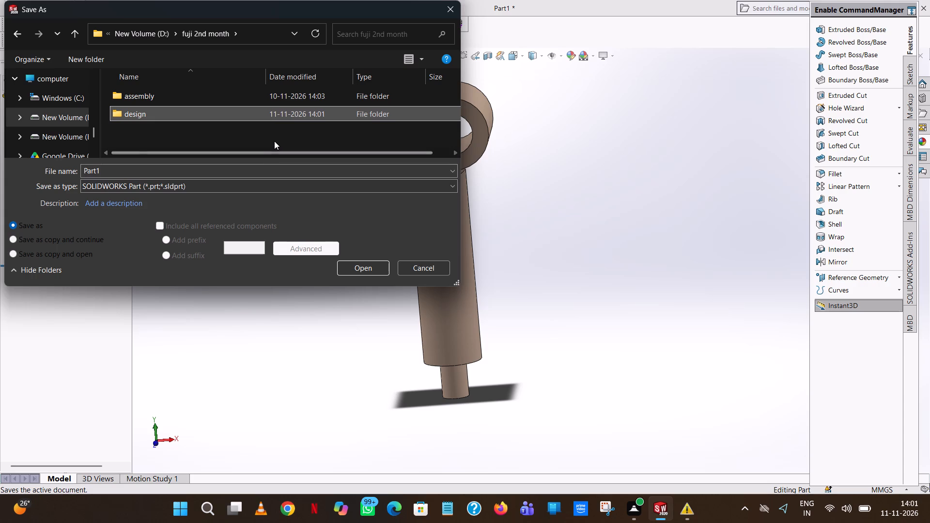
Create another folder named "pdf" beside the design folder in "fuji 2nd month".
click(275, 139)
right_click(275, 132)
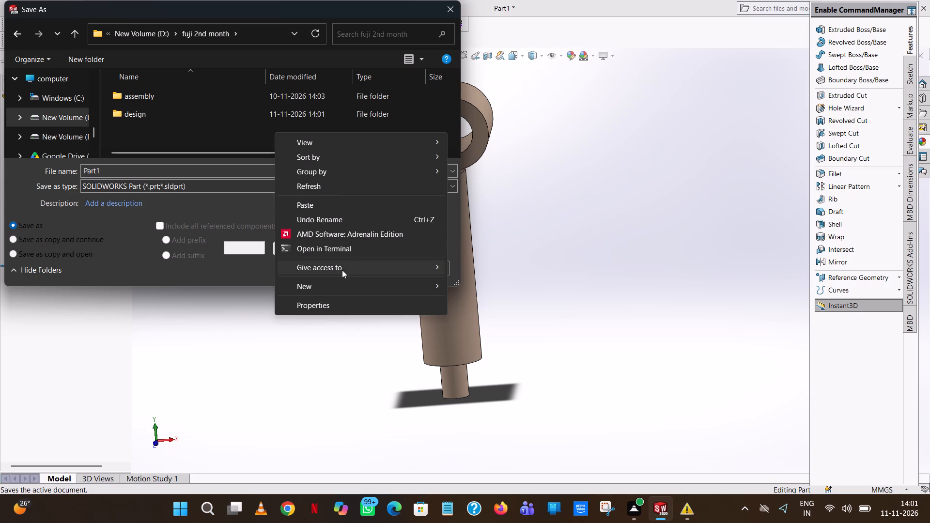
click(336, 291)
click(473, 288)
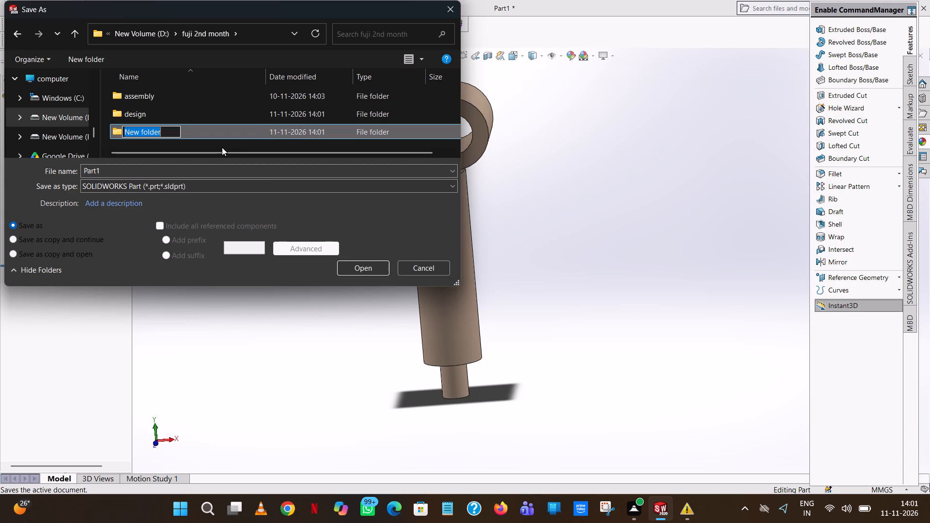
key(p)
text(df)
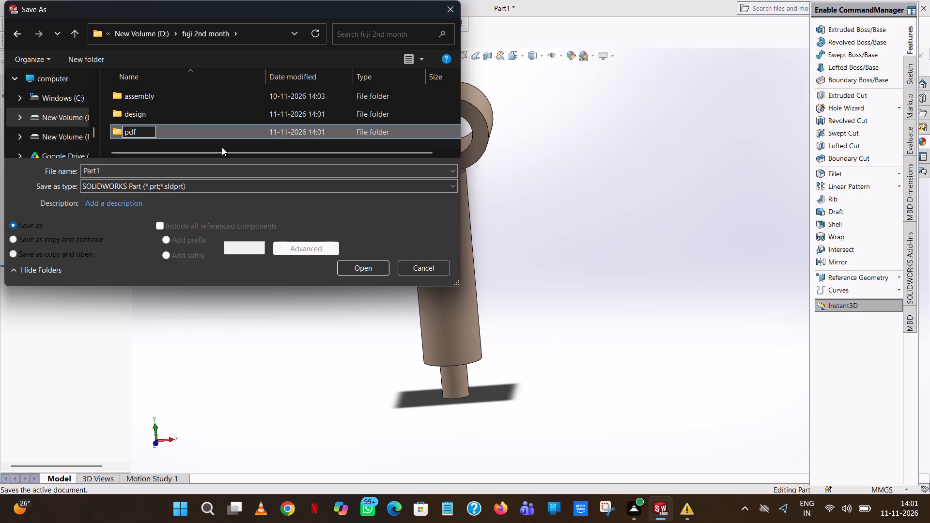
click(211, 149)
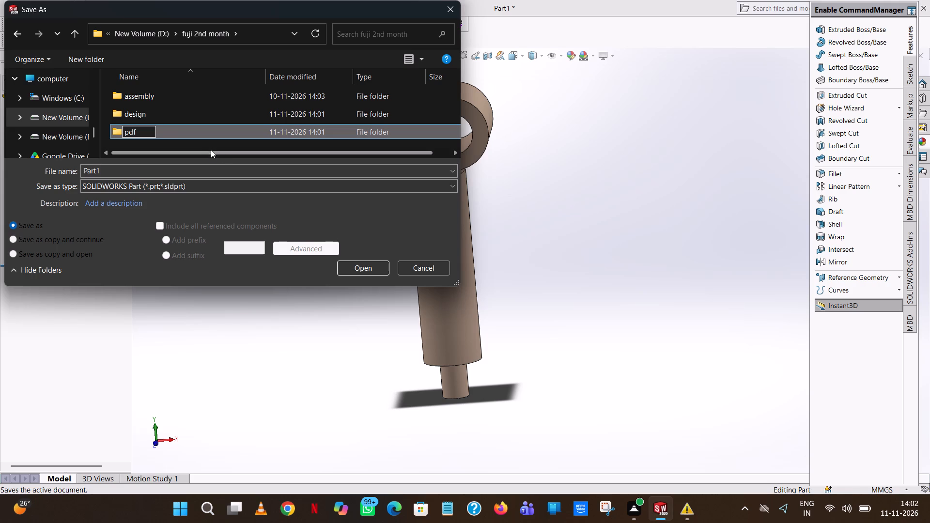
scroll(238, 131, down, 2)
scroll(242, 135, up, 1)
scroll(242, 136, down, 5)
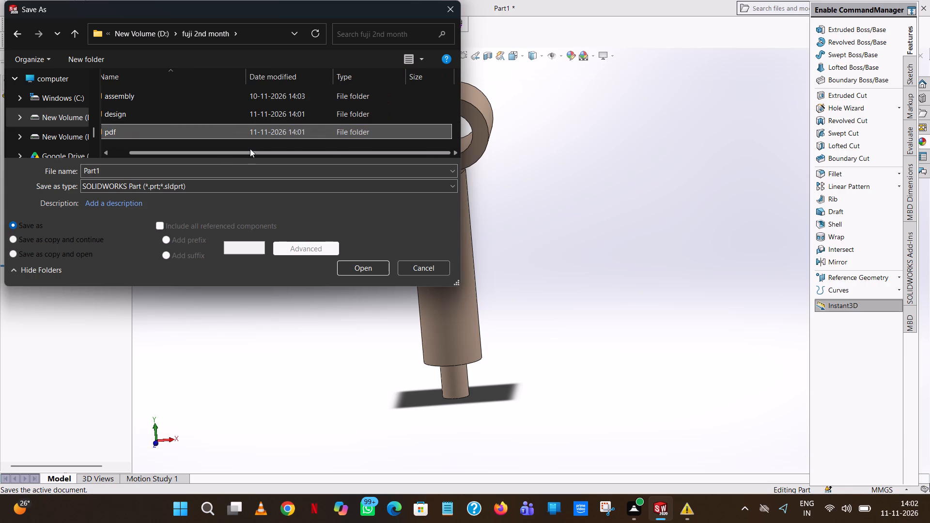
click(250, 145)
scroll(249, 147, up, 5)
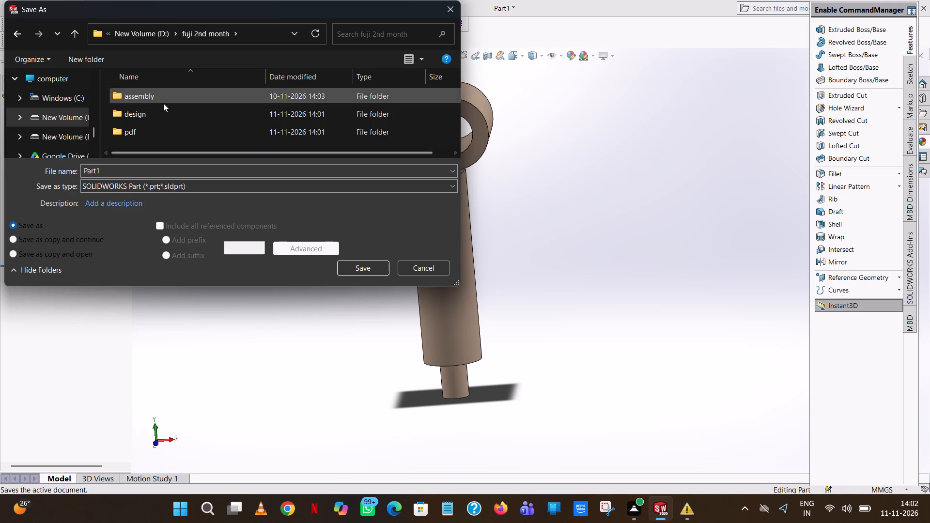
Set the design folder as the part's save location and open its file name for editing.
double_click(170, 112)
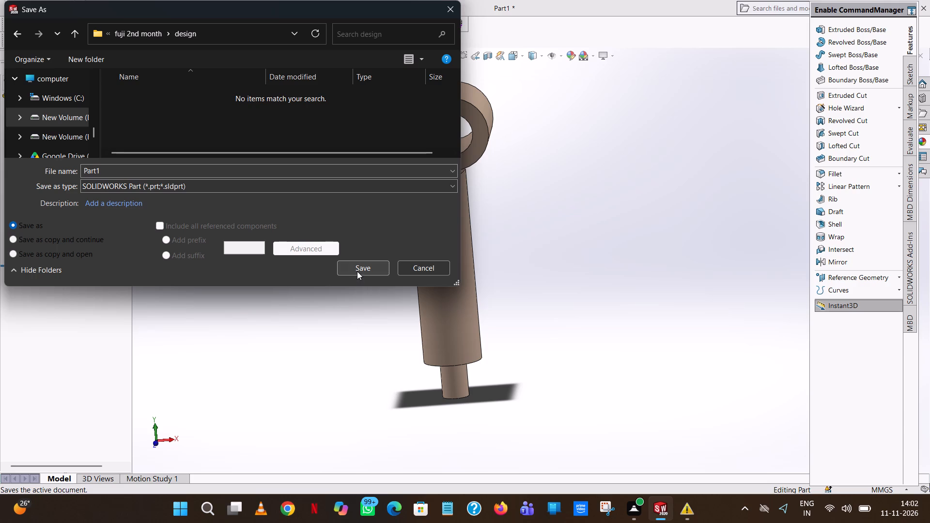
double_click(221, 170)
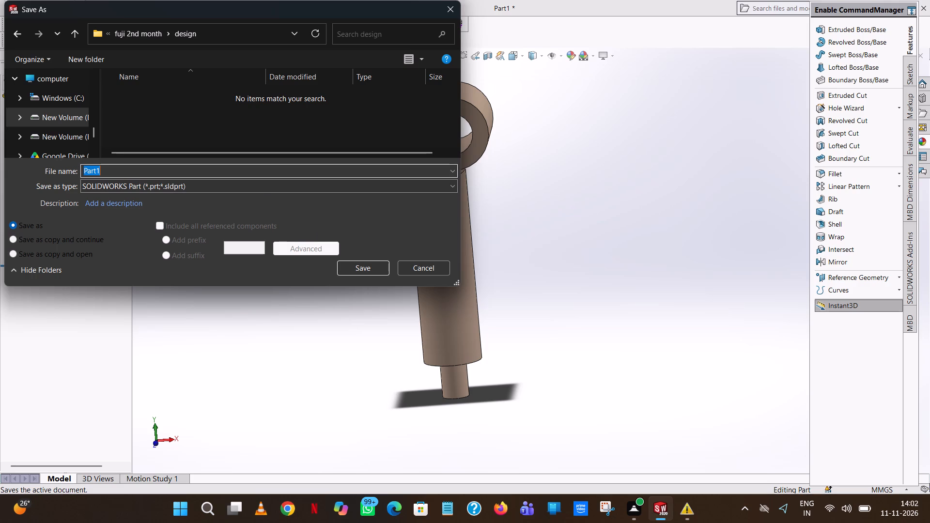
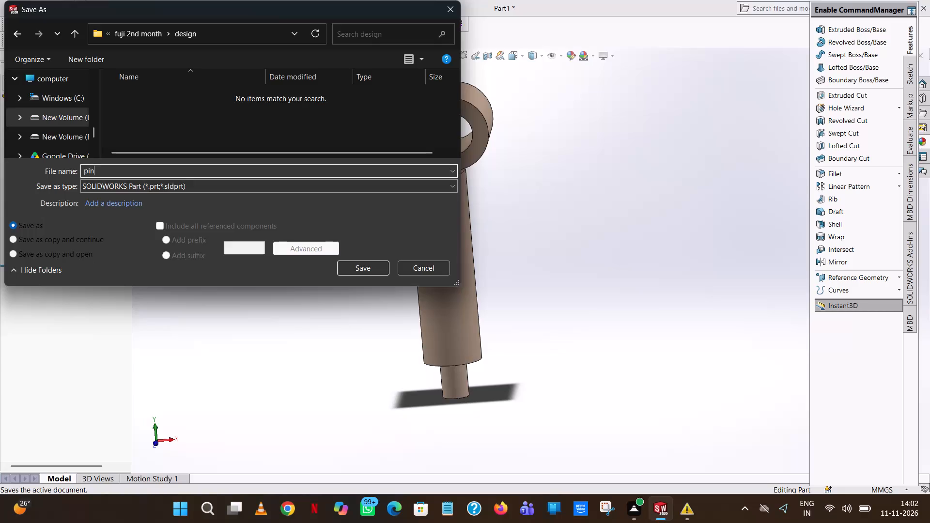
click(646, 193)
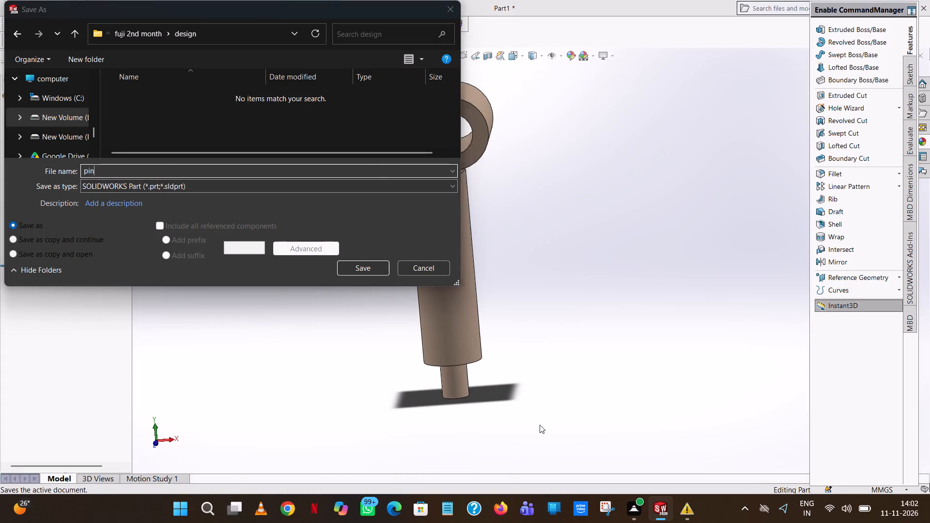
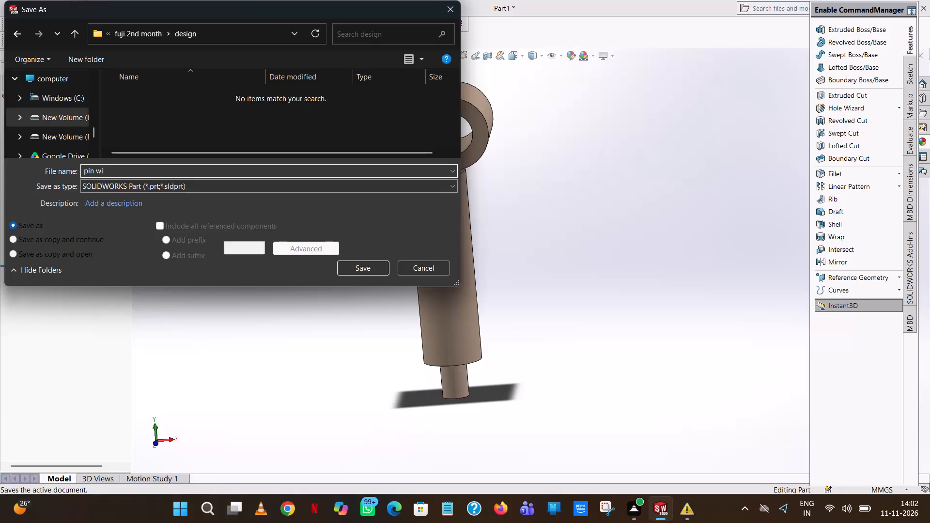
Complete the part's file name as "pin with ovel" for saving in the design folder.
text(h)
key(space)
text(ovel)
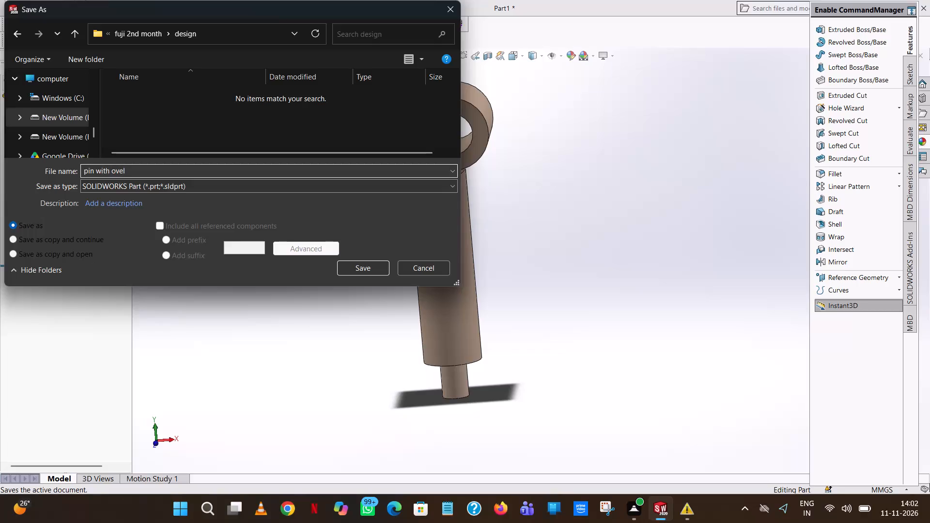
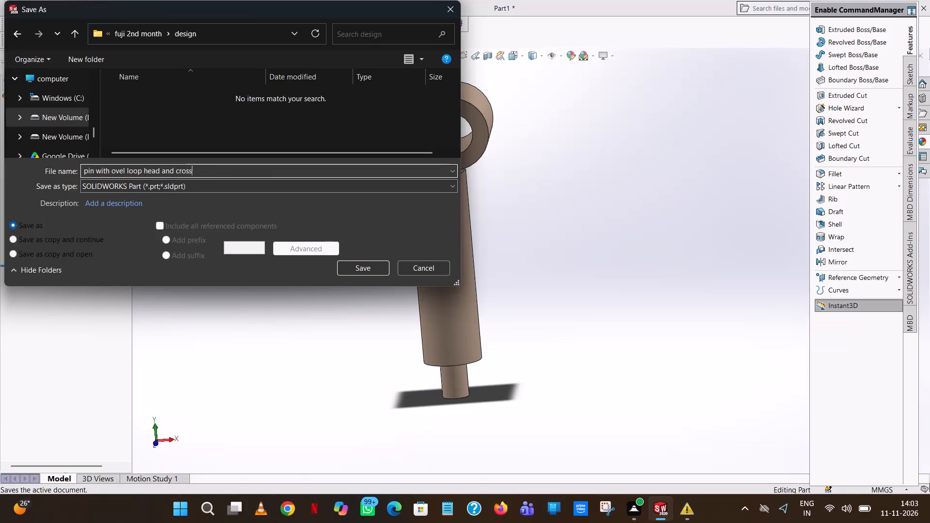
Finish the file name as "pin with ovel loop head and cross hole", copy the name, and save the part in the design folder.
text(hole)
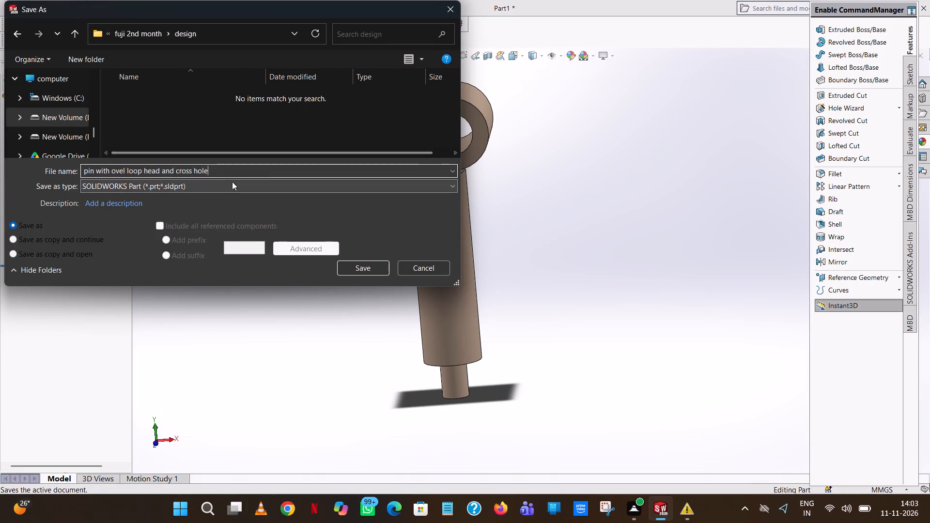
drag(218, 168, 48, 163)
right_click(127, 169)
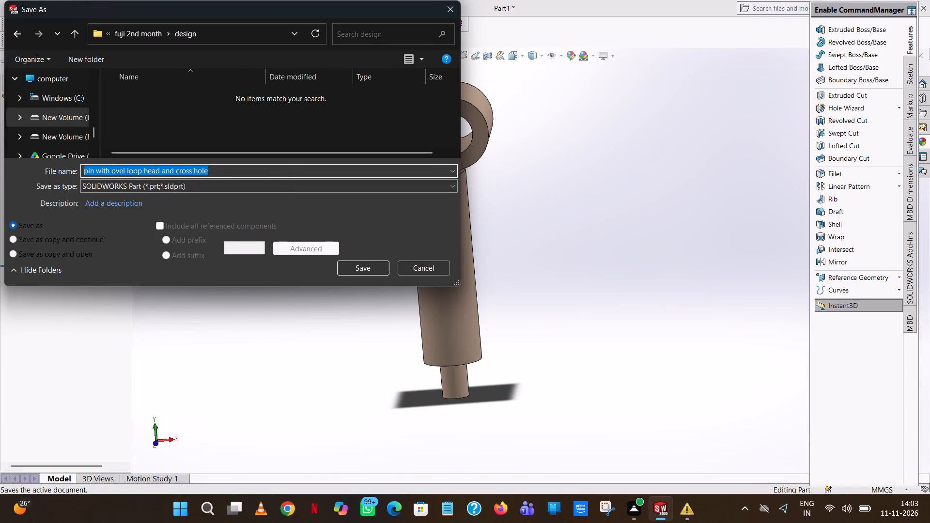
click(164, 210)
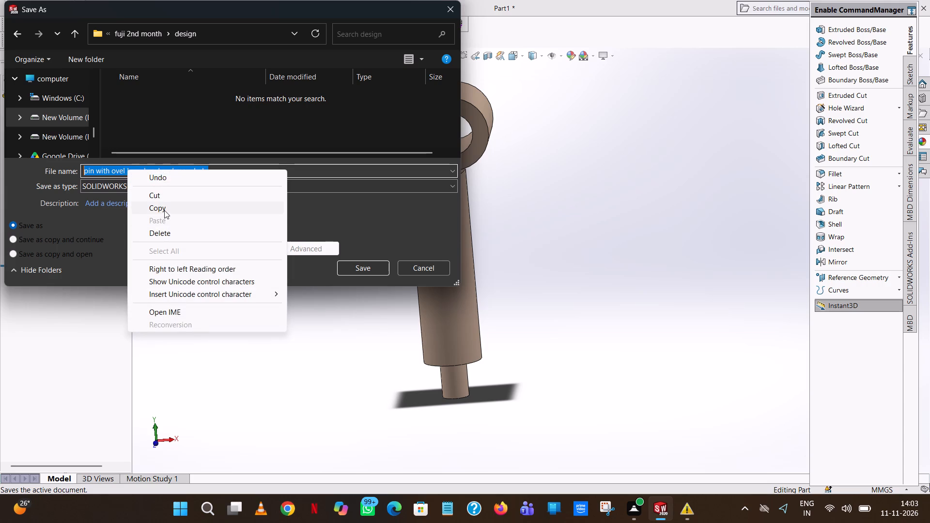
click(358, 271)
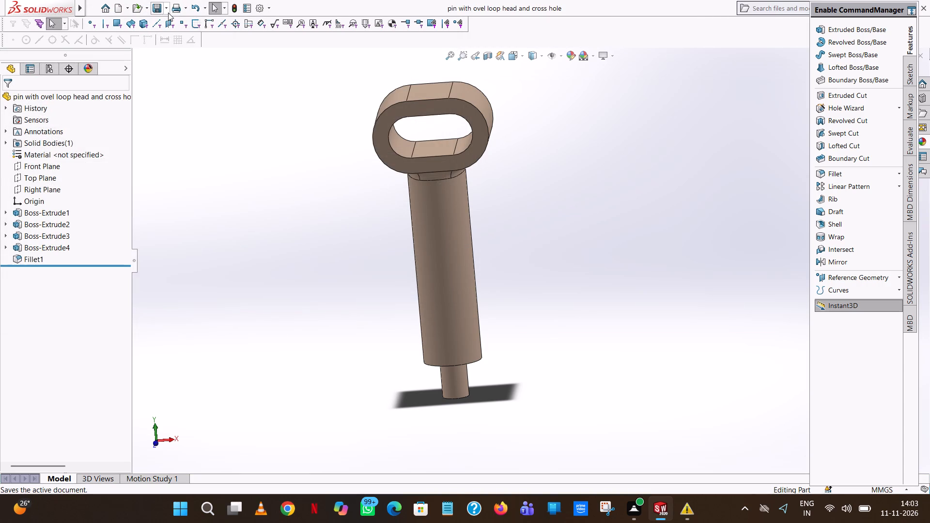
Save a PDF copy of the part under the same name in the pdf folder of "fuji 2nd month".
click(166, 10)
click(187, 36)
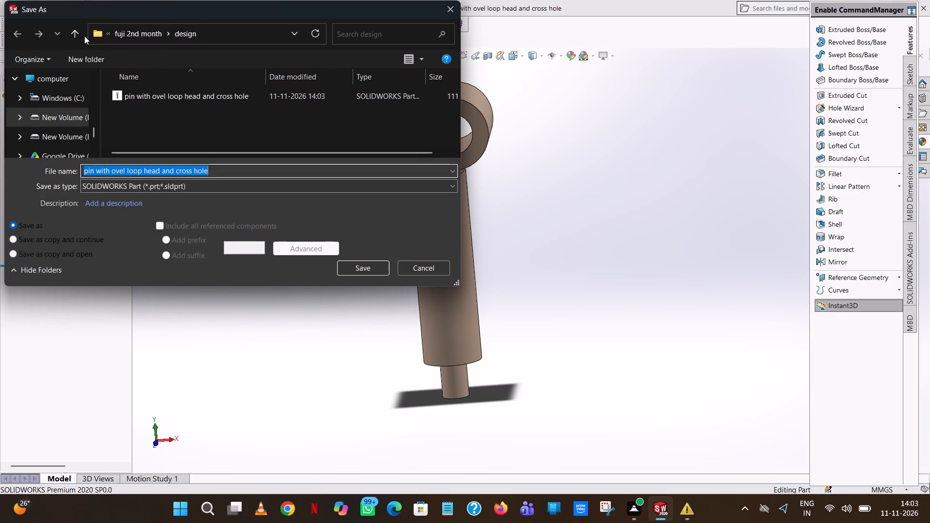
click(78, 34)
double_click(148, 129)
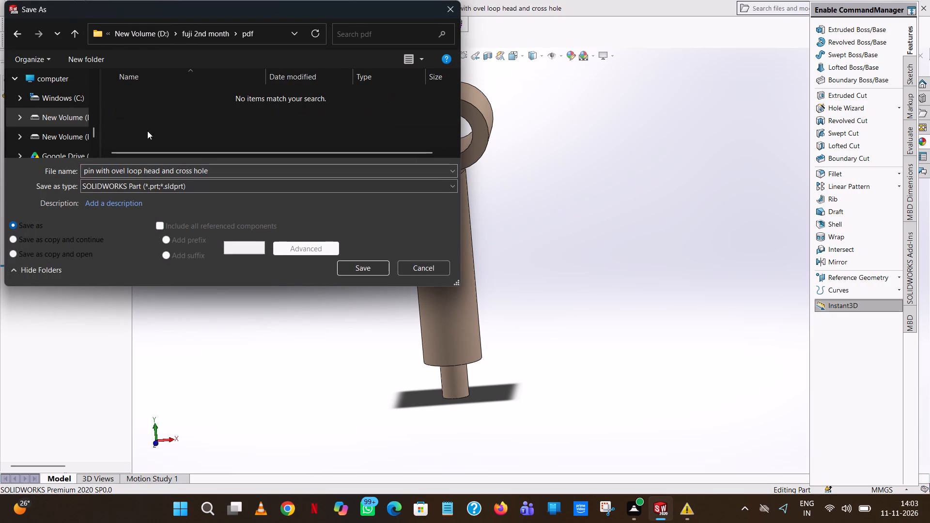
click(185, 187)
click(229, 265)
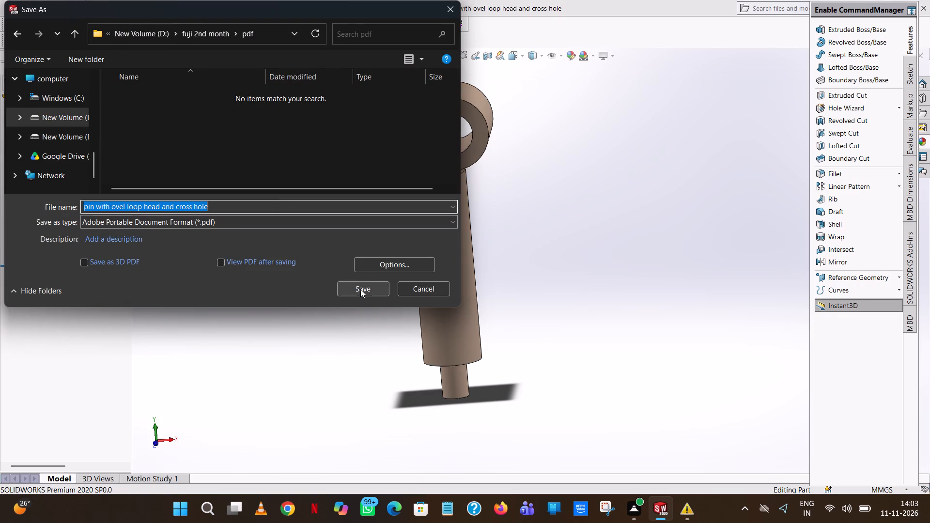
click(360, 289)
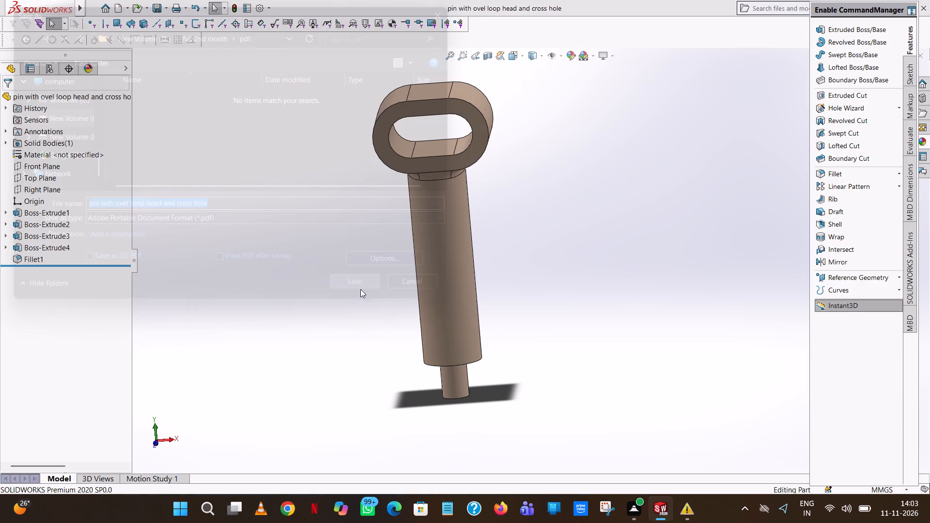